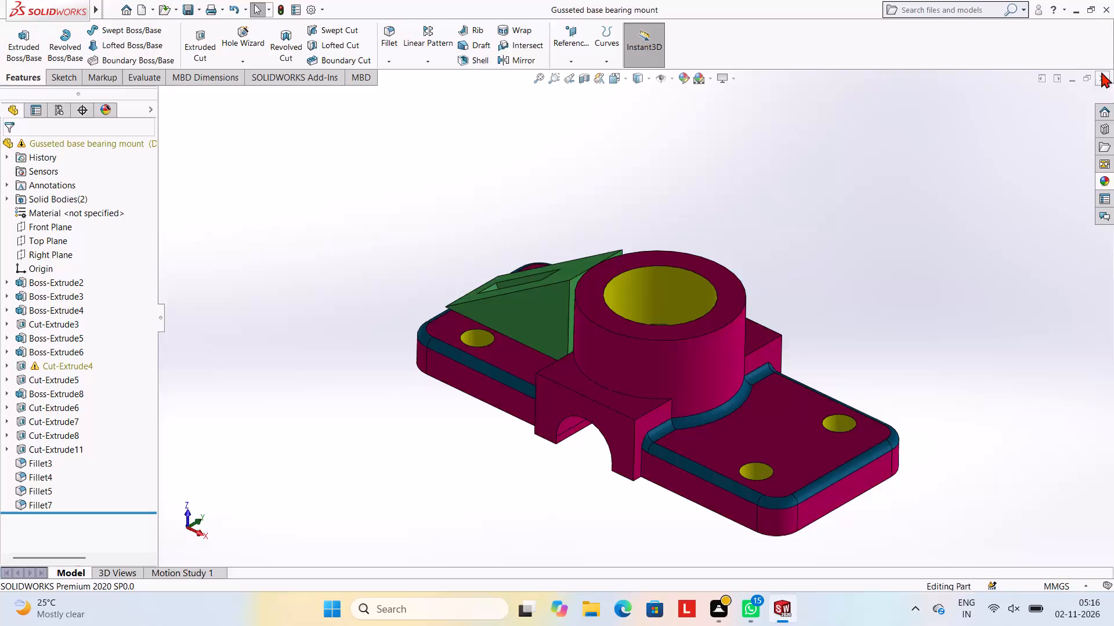
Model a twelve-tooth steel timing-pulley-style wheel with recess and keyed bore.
Create a new part document.
{"action": "left_click", "coordinate": [142, 10]}
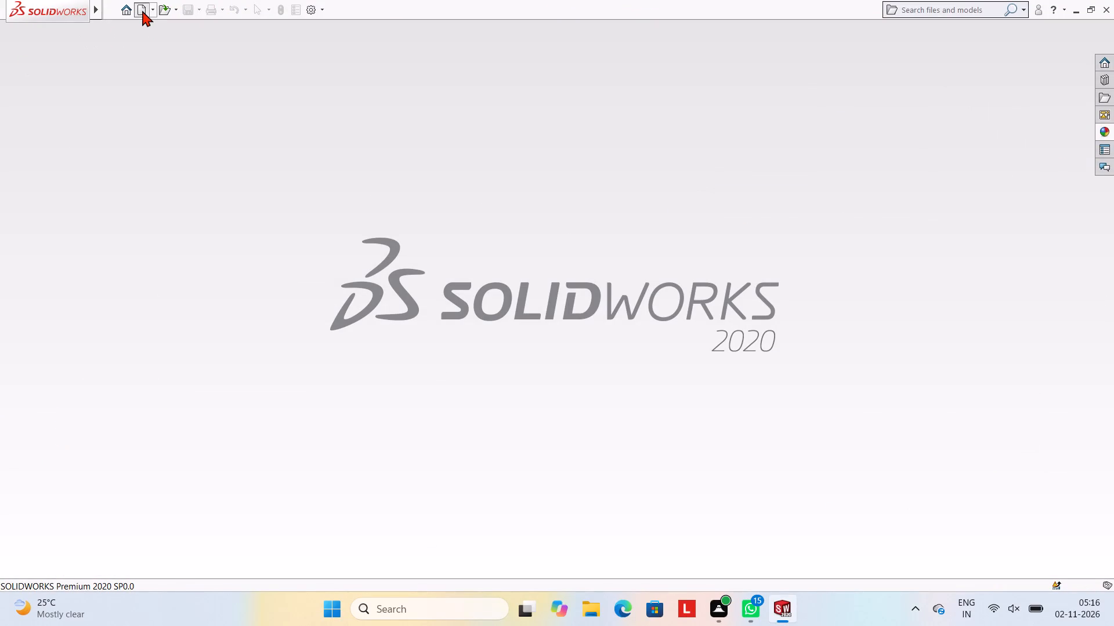
{"action": "left_click", "coordinate": [468, 446]}
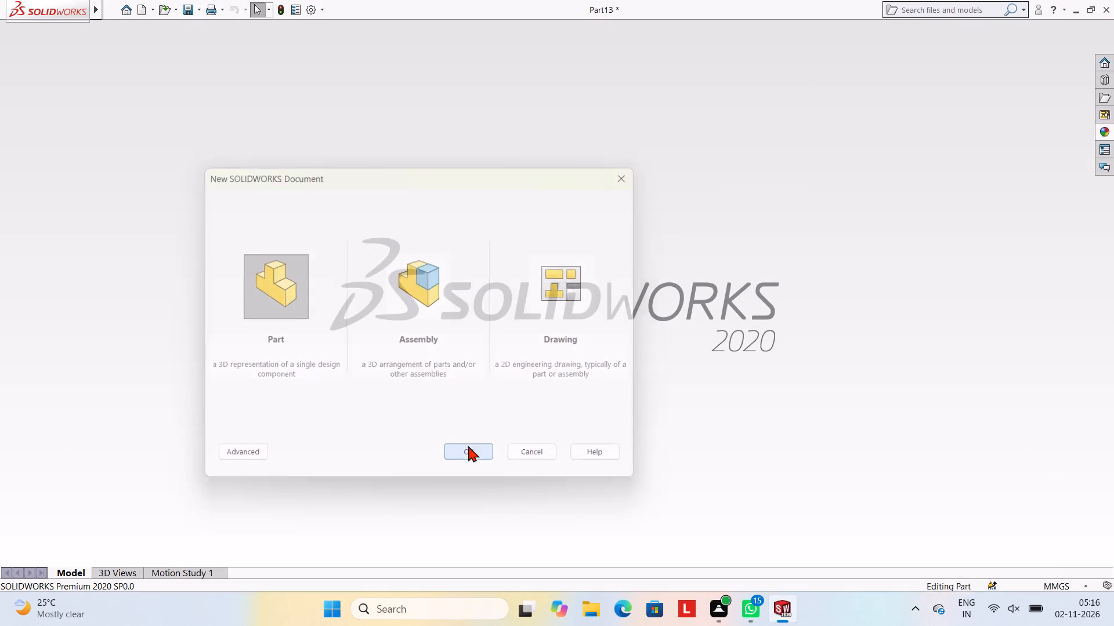
On the Front Plane, sketch a circle centred on the origin with a radius dimension of 67.5 mm.
{"action": "left_click", "coordinate": [52, 210]}
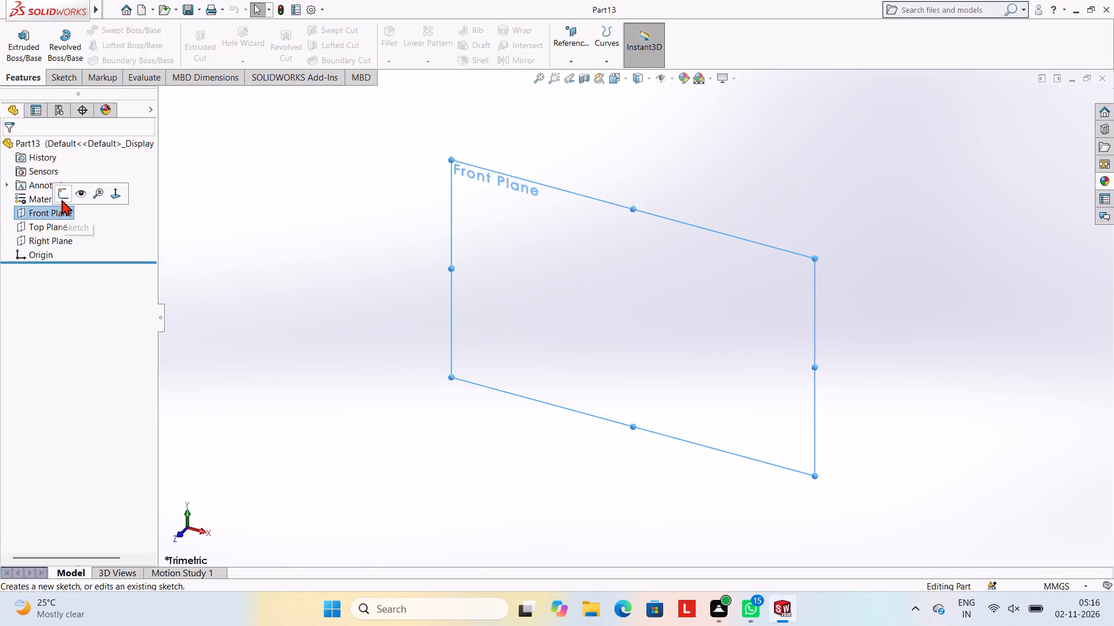
{"action": "left_click", "coordinate": [62, 199]}
{"action": "left_click", "coordinate": [472, 235]}
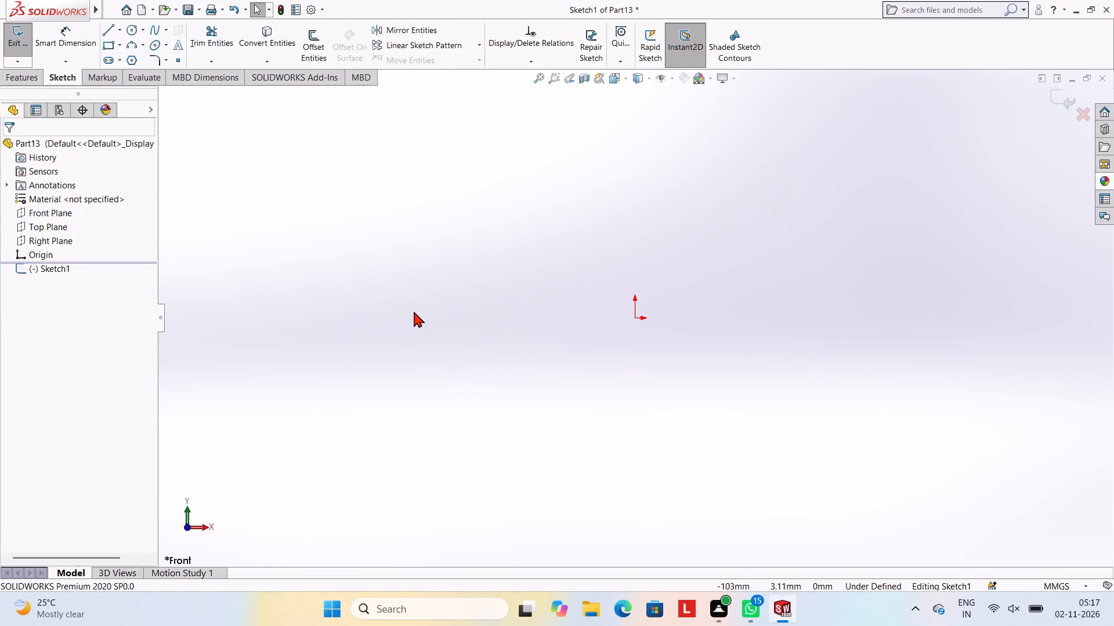
{"action": "left_click", "coordinate": [135, 27]}
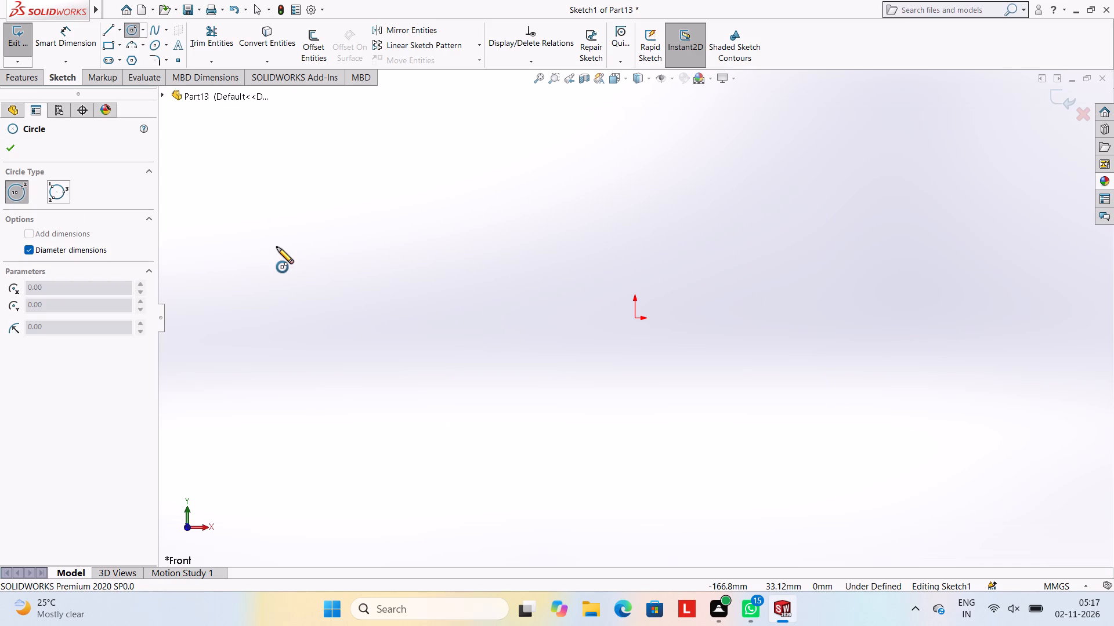
{"action": "left_click", "coordinate": [66, 246]}
{"action": "left_click", "coordinate": [635, 316]}
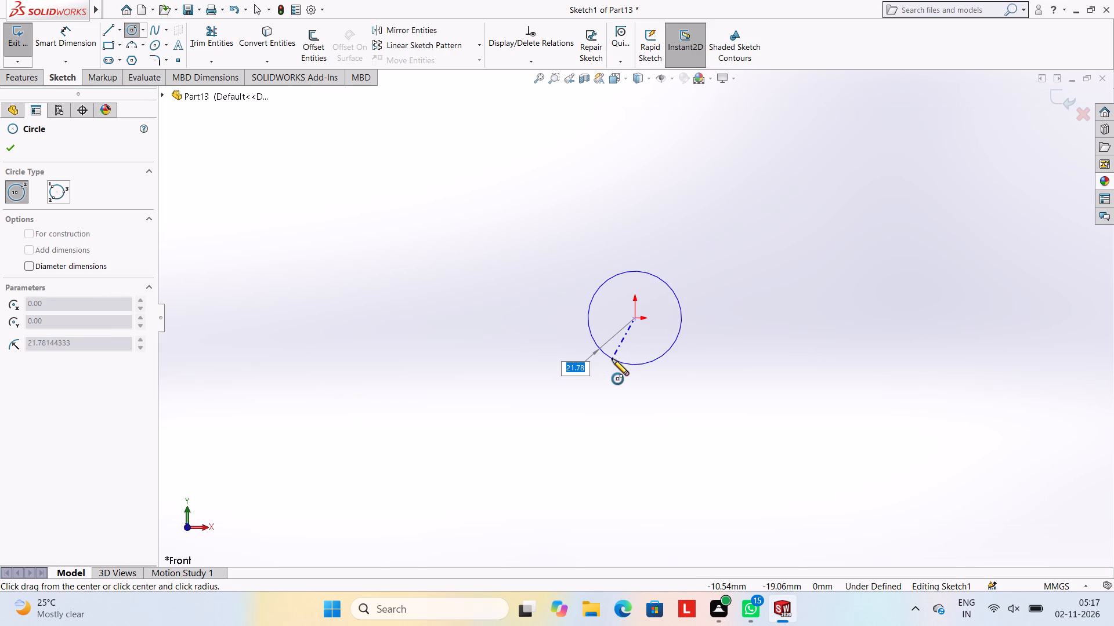
{"action": "key", "text": "6"}
{"action": "type", "text": "7.5"}
{"action": "key", "text": "Return"}
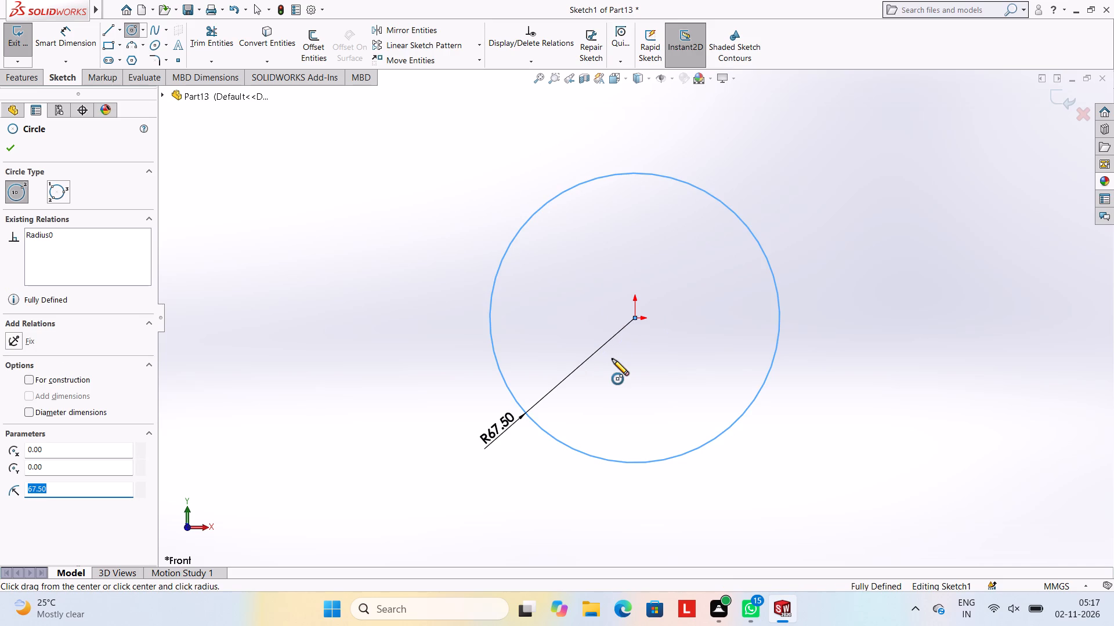
{"action": "key", "text": "Escape"}
{"action": "key", "text": "Escape"}
{"action": "key", "text": "Escape"}
{"action": "key", "text": "Escape"}
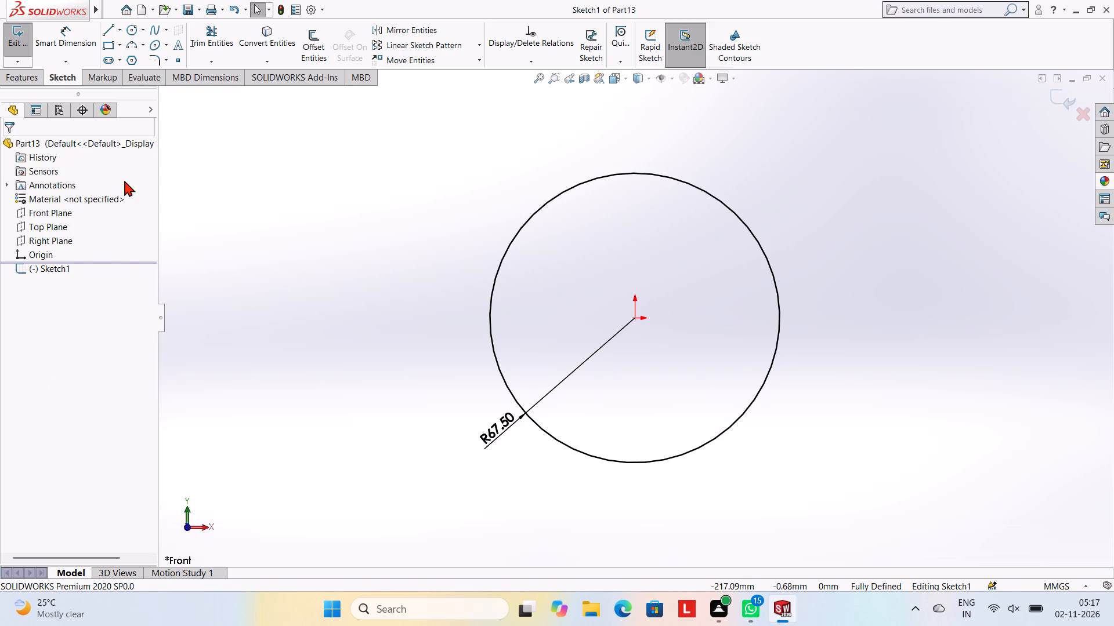
Sketch a concentric inner circle at the origin with a radius of 60 mm.
{"action": "left_click", "coordinate": [133, 30]}
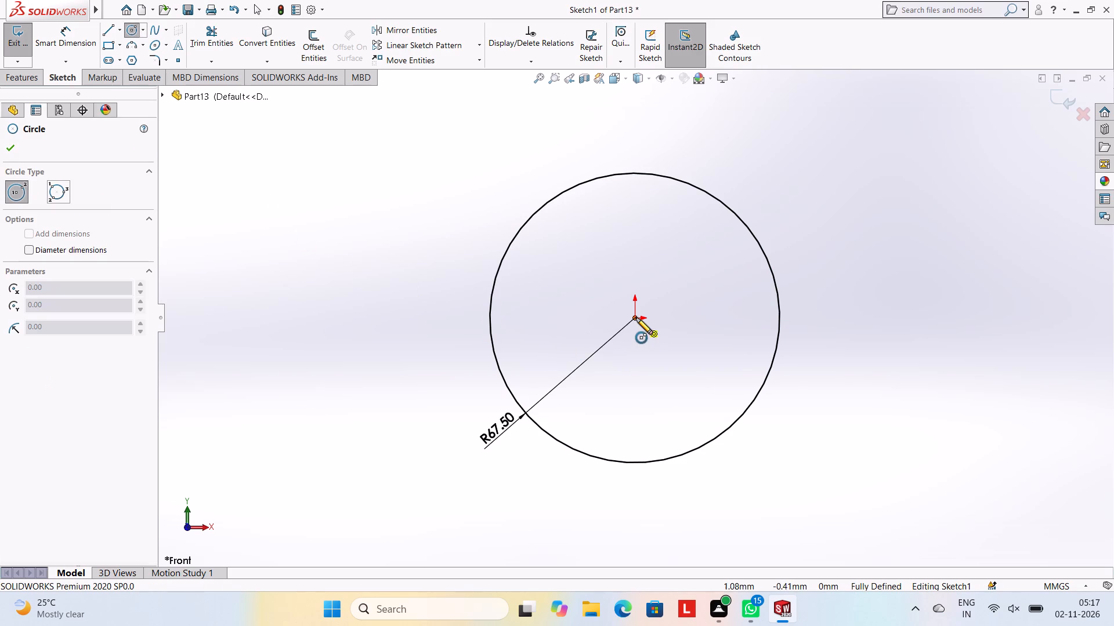
{"action": "left_click", "coordinate": [636, 318]}
{"action": "type", "text": "60"}
{"action": "key", "text": "Return"}
{"action": "key", "text": "Escape"}
{"action": "key", "text": "Escape"}
{"action": "key", "text": "Escape"}
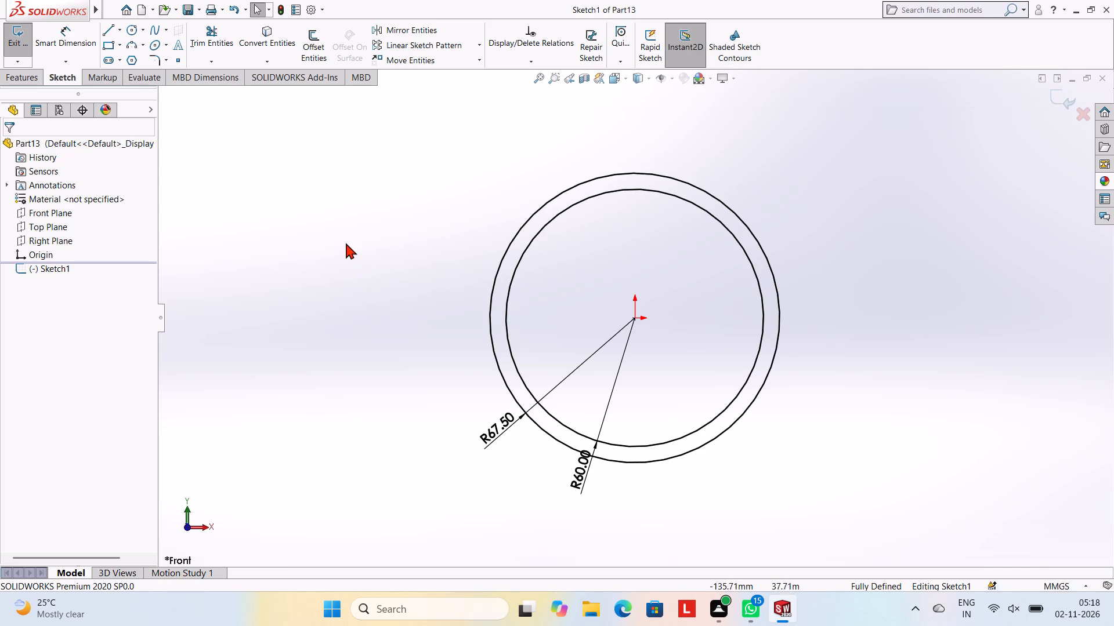
Draw a vertical line about 80 mm long from the origin up past the outer circle.
{"action": "left_click", "coordinate": [115, 30]}
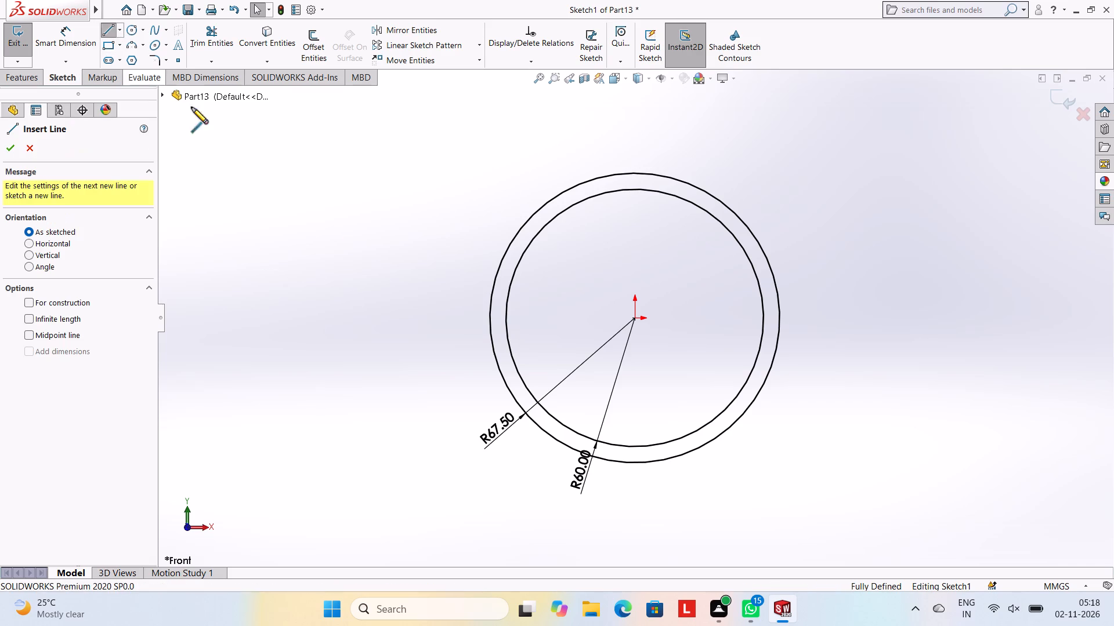
{"action": "left_click", "coordinate": [634, 318]}
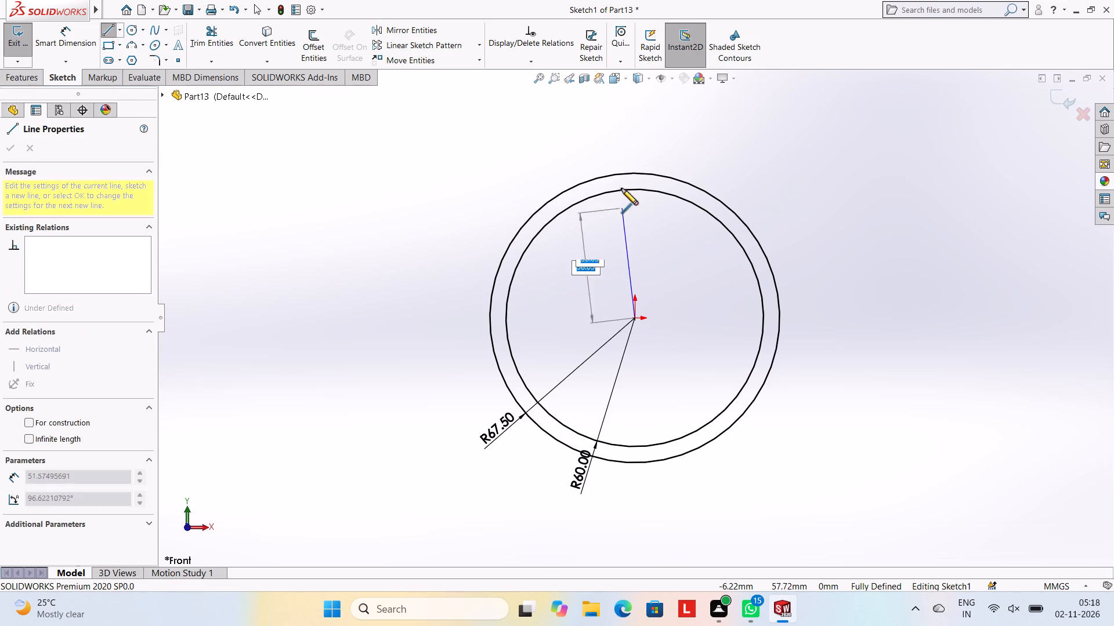
{"action": "left_click", "coordinate": [632, 146]}
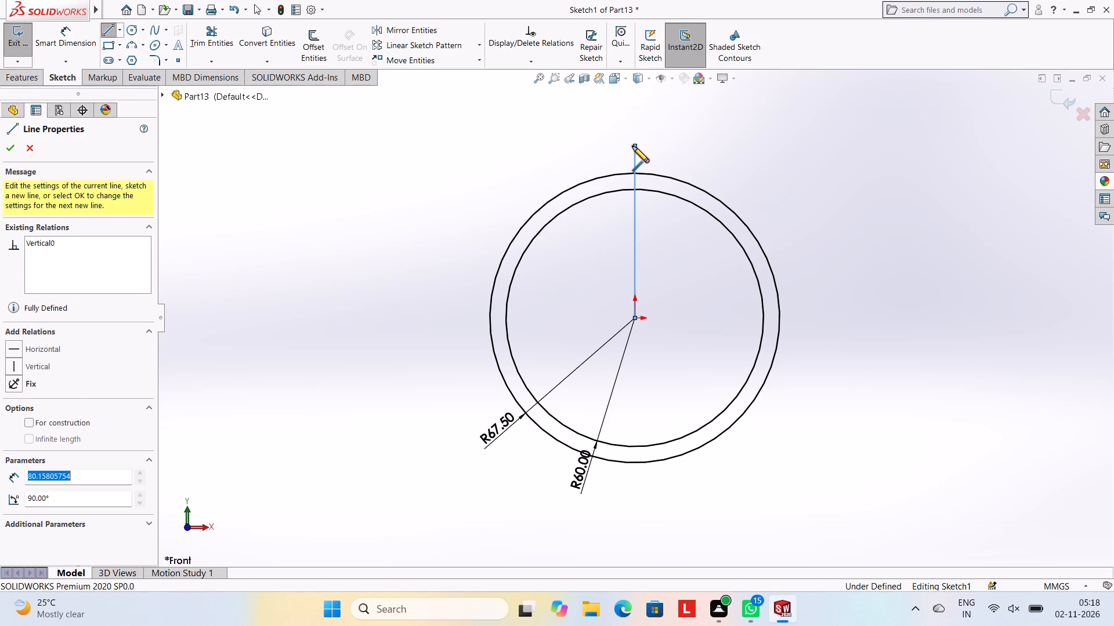
{"action": "key", "text": "Escape"}
{"action": "key", "text": "Escape"}
{"action": "key", "text": "Escape"}
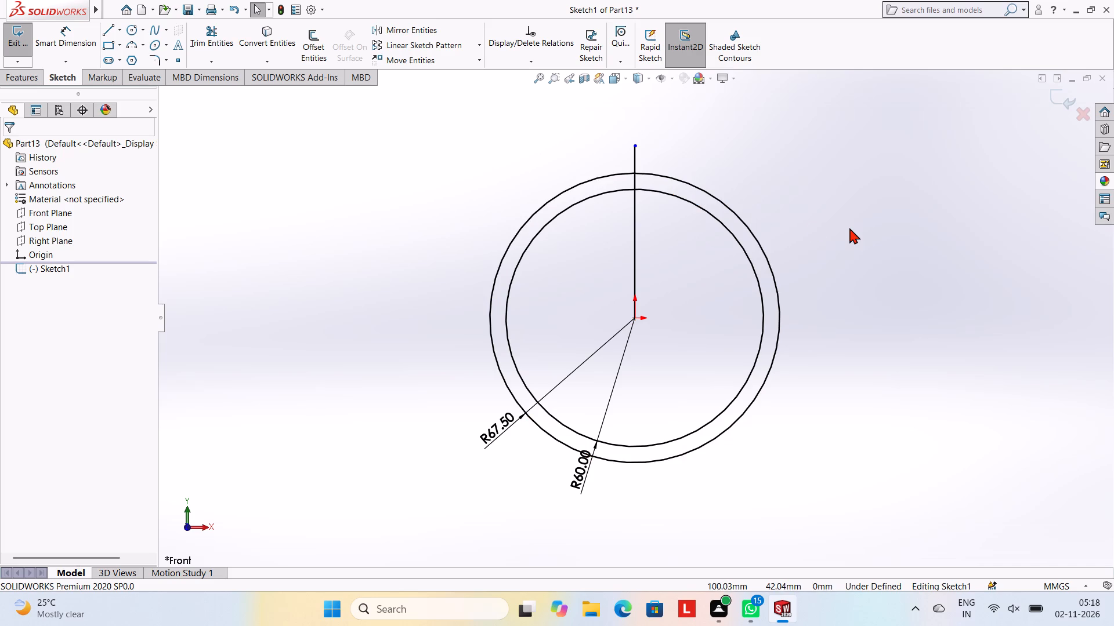
Draw a second line about 80 mm long from the origin past the outer circle, tilted slightly clockwise from the vertical line.
{"action": "scroll", "coordinate": [849, 228], "scroll_direction": "down", "scroll_amount": 2}
{"action": "left_click", "coordinate": [107, 32]}
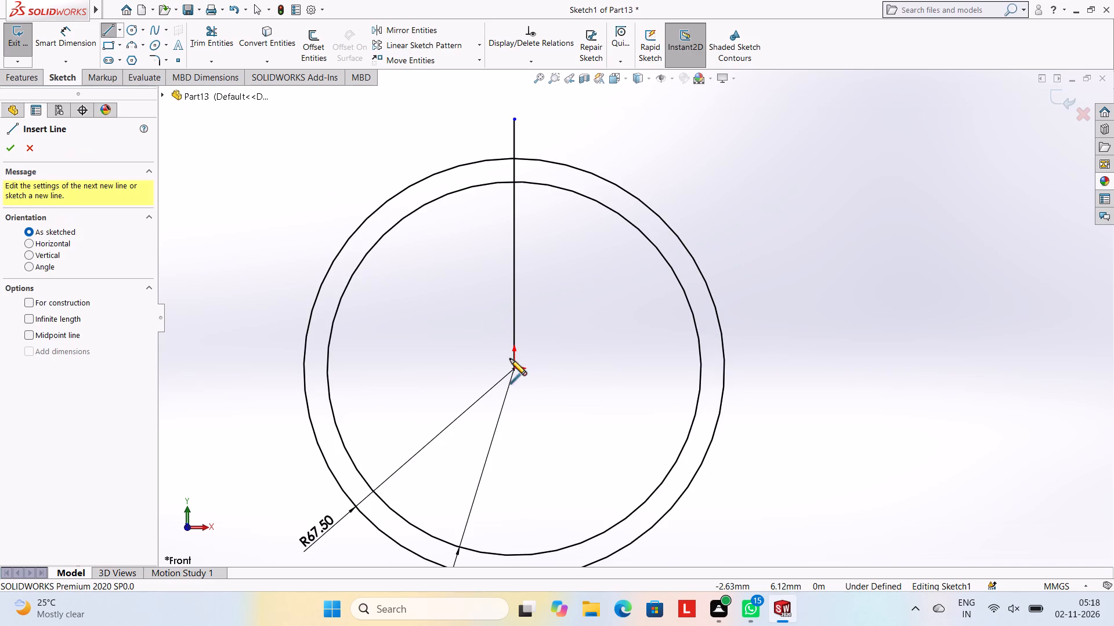
{"action": "left_click", "coordinate": [515, 368]}
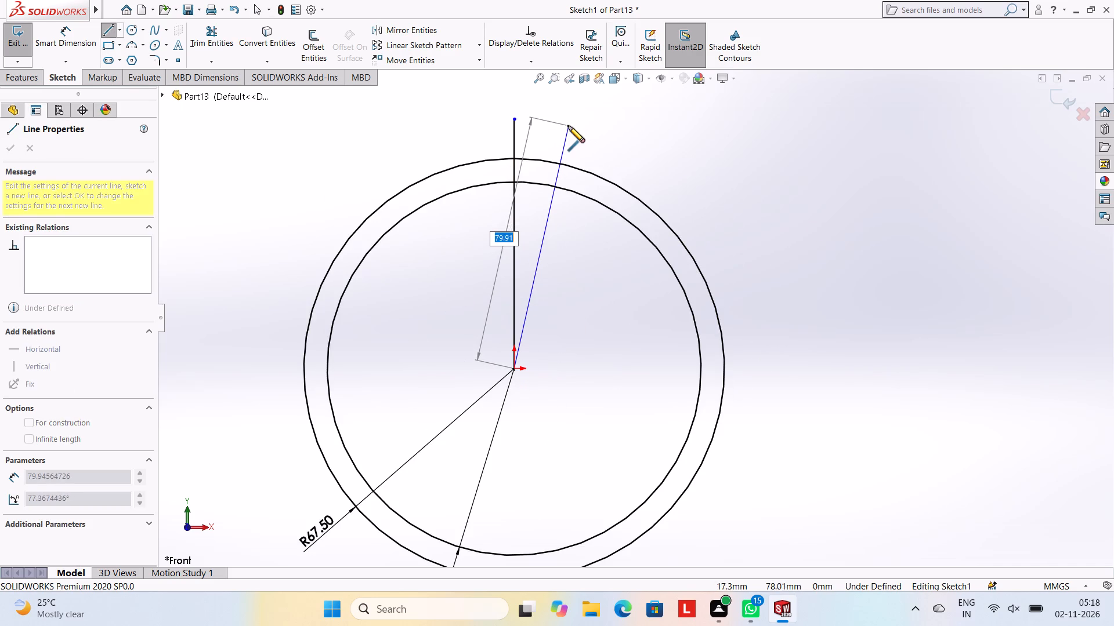
{"action": "left_click", "coordinate": [567, 125]}
{"action": "key", "text": "Escape"}
{"action": "key", "text": "Escape"}
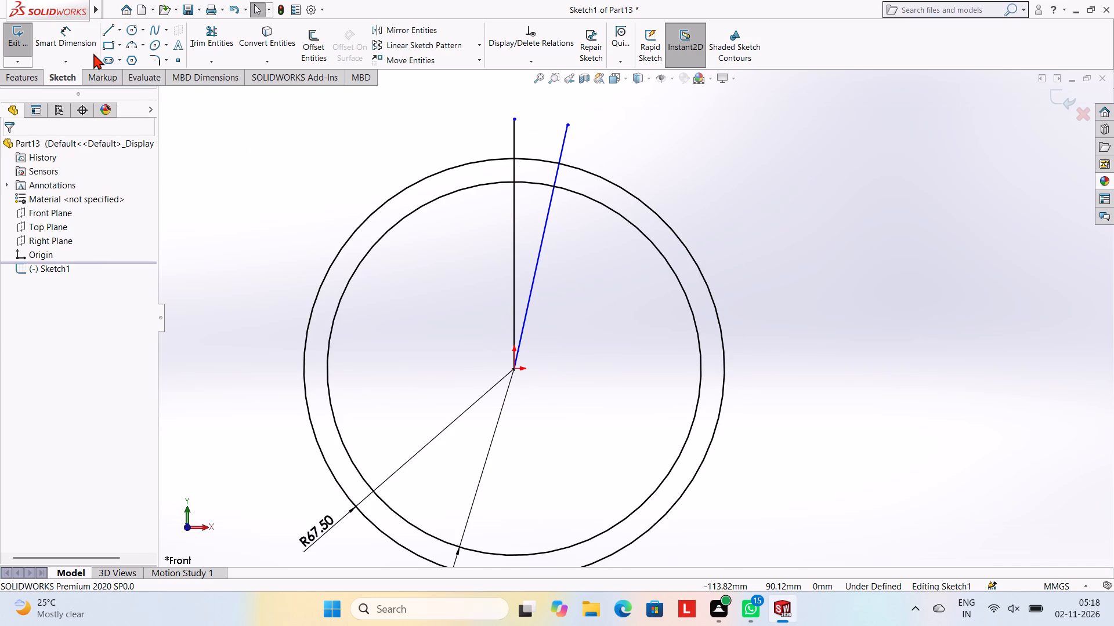
Dimension the angle between the vertical line and the tilted line as 15 degrees.
{"action": "left_click", "coordinate": [84, 44]}
{"action": "left_click", "coordinate": [511, 141]}
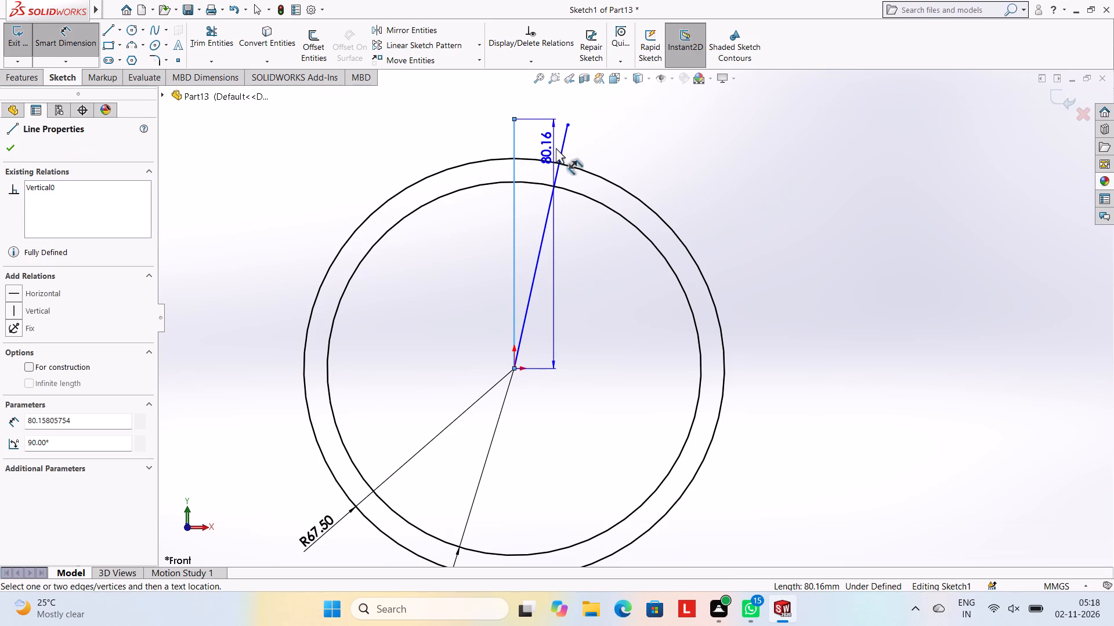
{"action": "left_click", "coordinate": [560, 150]}
{"action": "left_click", "coordinate": [545, 140]}
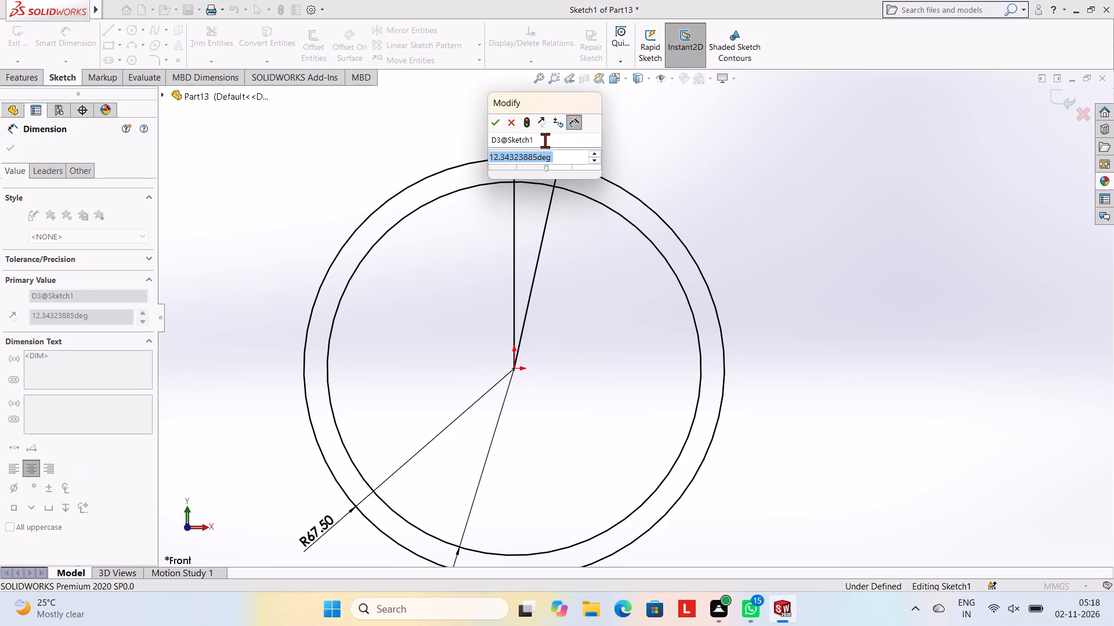
{"action": "type", "text": "15"}
{"action": "key", "text": "Return"}
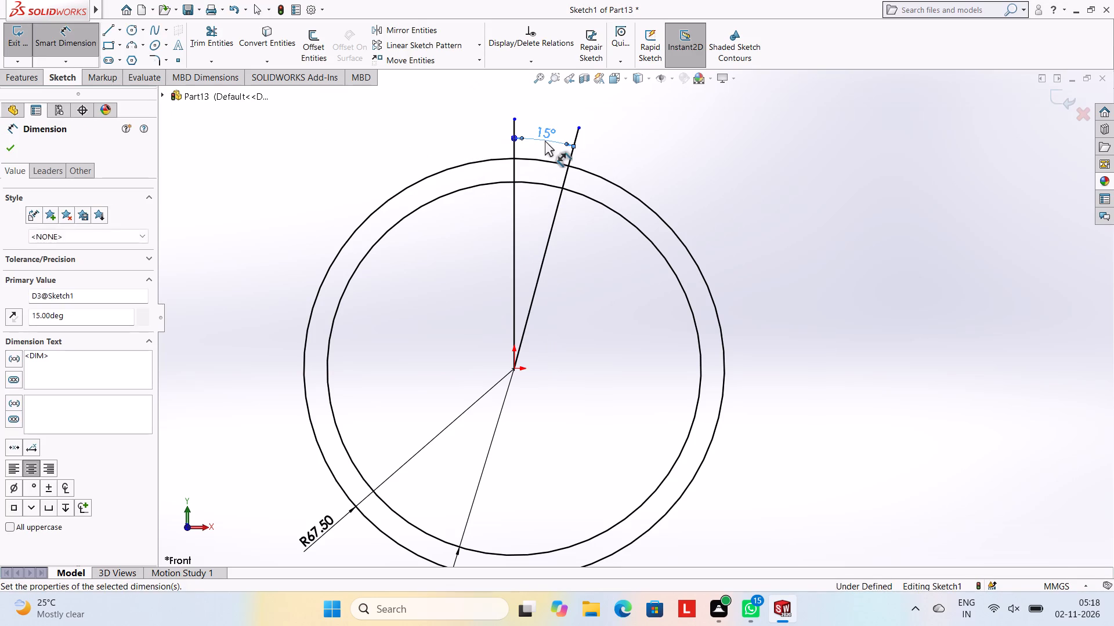
{"action": "key", "text": "Escape"}
{"action": "key", "text": "Escape"}
{"action": "key", "text": "Escape"}
{"action": "key", "text": "Escape"}
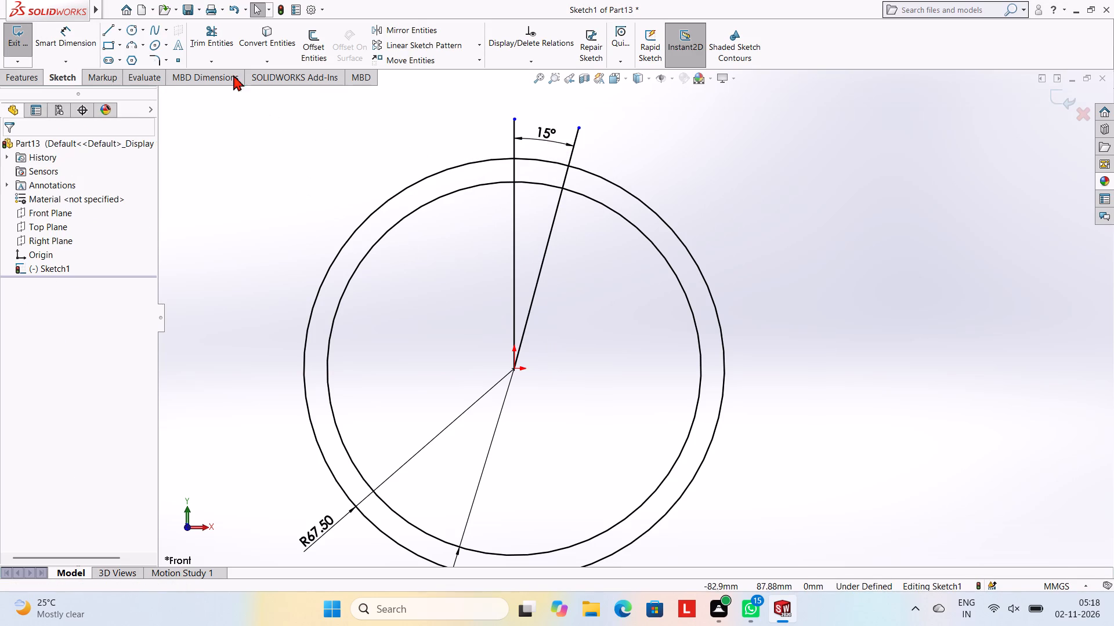
Trim the ends of the vertical and tilted lines that extend beyond the outer circle.
{"action": "left_click", "coordinate": [217, 47]}
{"action": "left_click", "coordinate": [513, 128]}
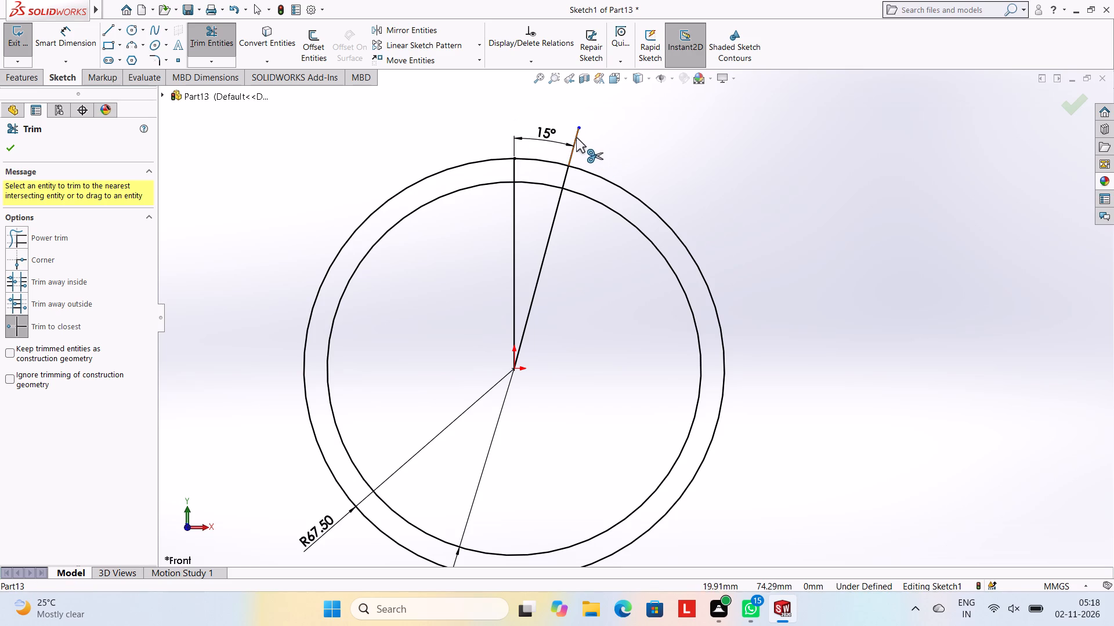
{"action": "left_click", "coordinate": [574, 136]}
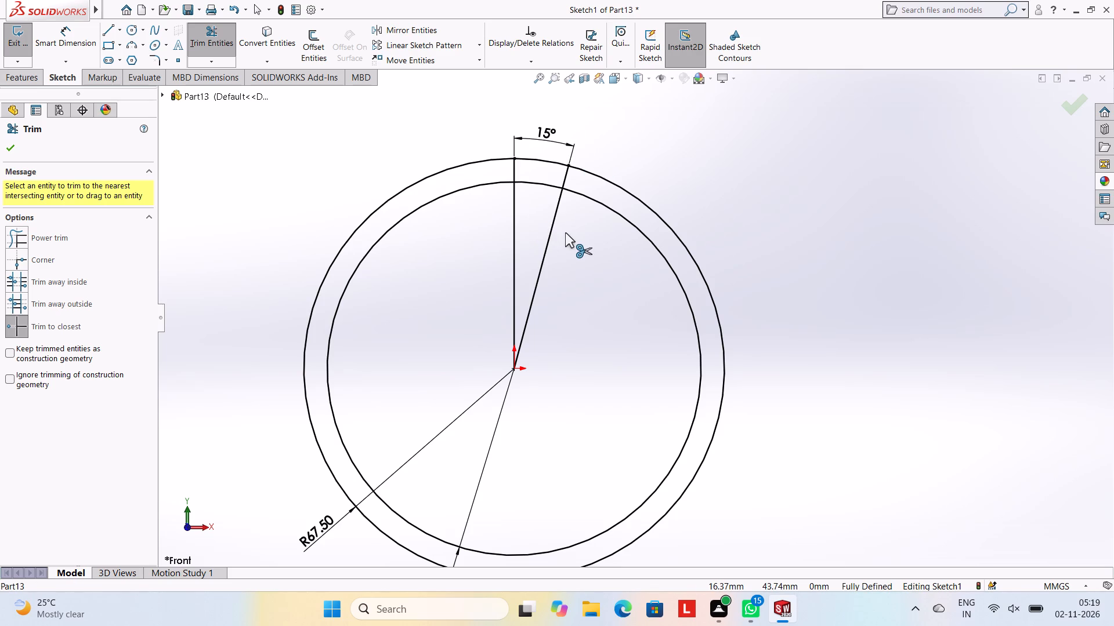
Draw a third line about 76 mm long from the origin past the outer circle, clockwise of the tilted line.
{"action": "left_click", "coordinate": [108, 28]}
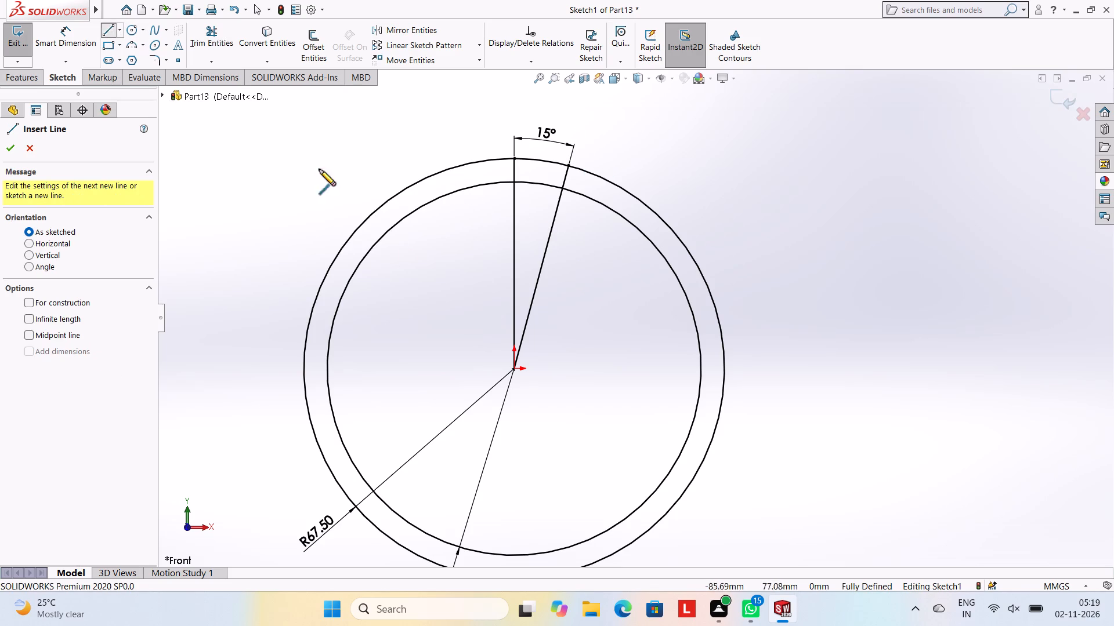
{"action": "left_click", "coordinate": [516, 367]}
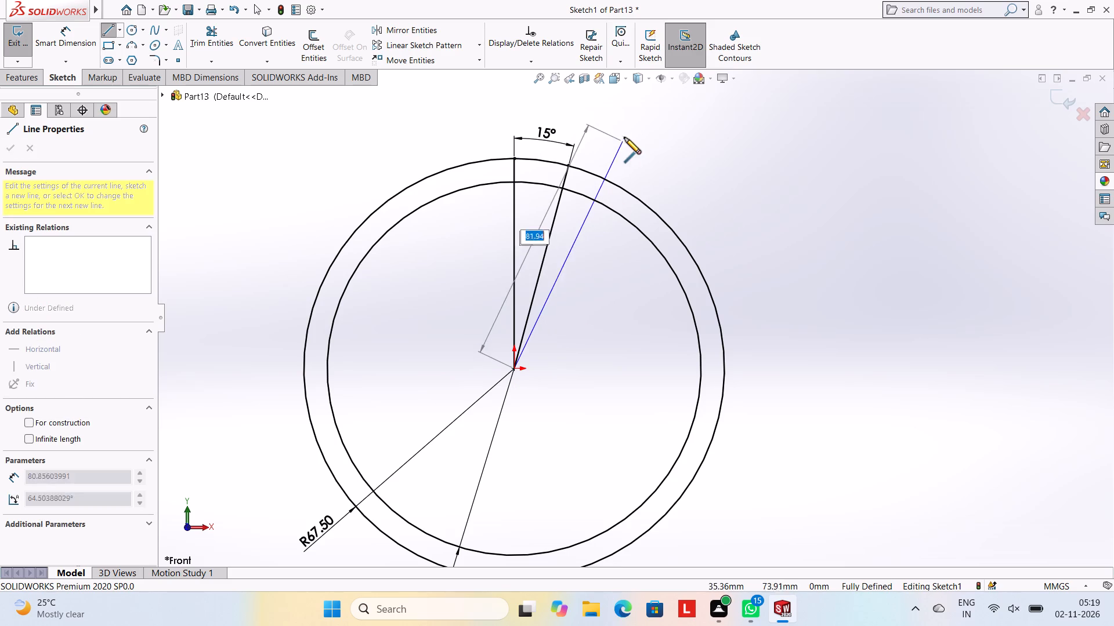
{"action": "left_click", "coordinate": [624, 155]}
Trim the segment of the 15-degree line that lies between the two circles.
{"action": "left_click", "coordinate": [223, 43]}
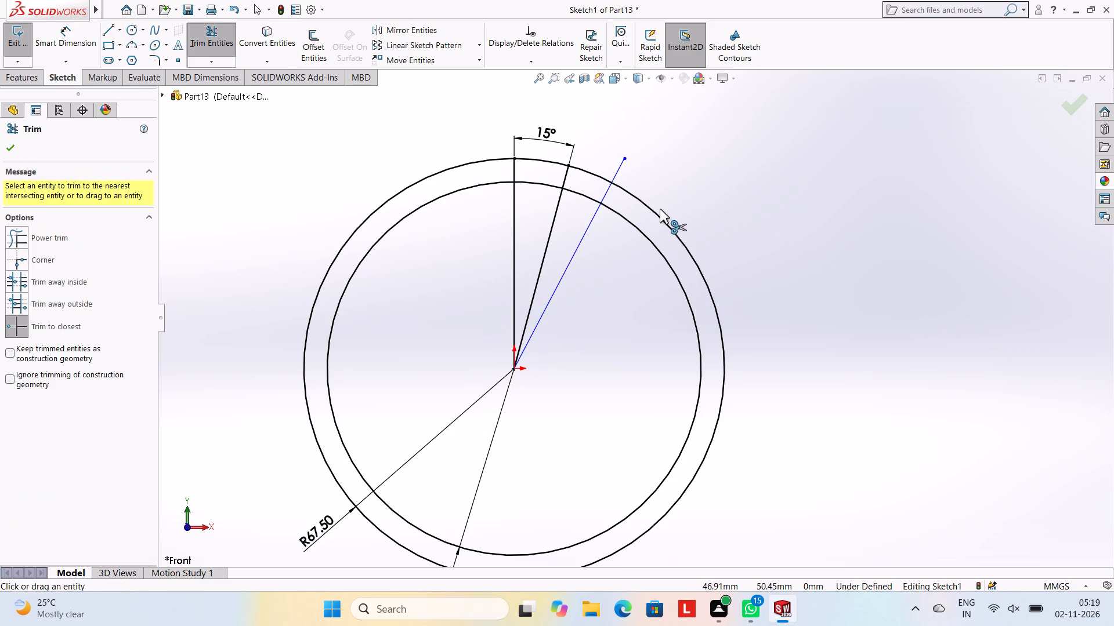
{"action": "left_click", "coordinate": [564, 179]}
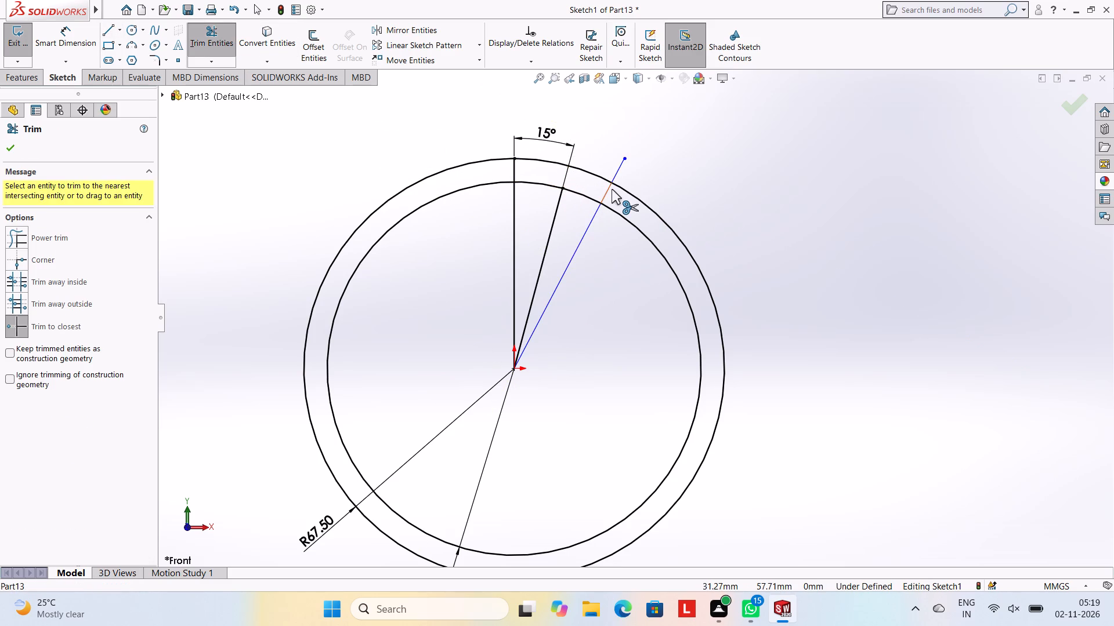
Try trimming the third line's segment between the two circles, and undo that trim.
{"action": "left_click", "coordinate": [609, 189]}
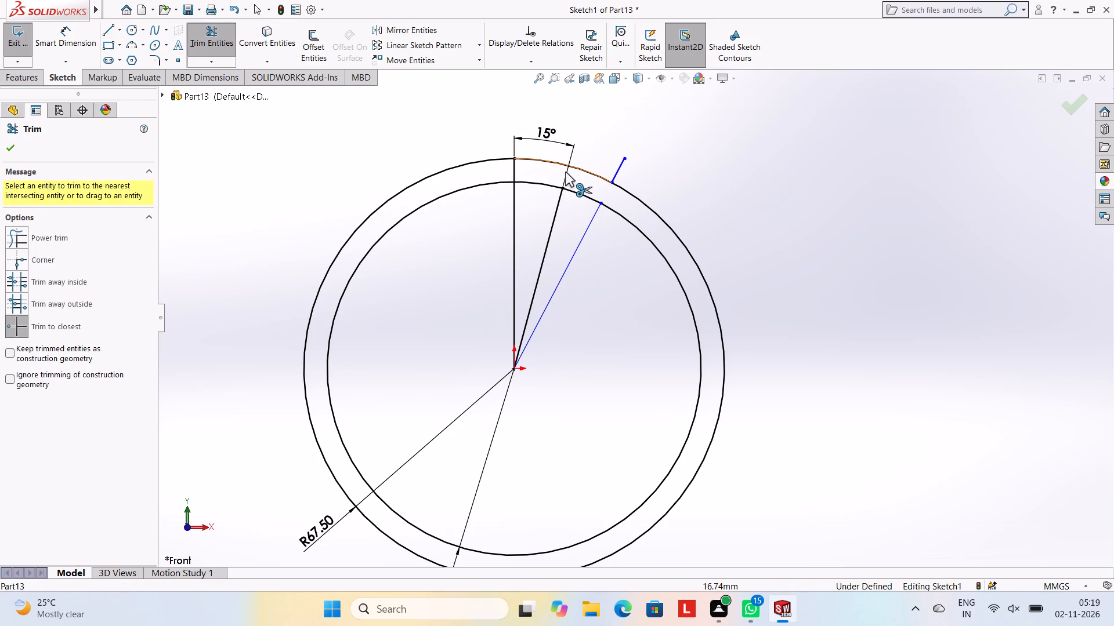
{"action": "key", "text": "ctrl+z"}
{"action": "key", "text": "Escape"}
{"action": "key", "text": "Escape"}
Dimension the angle between the second and third radial lines as 15 degrees.
{"action": "left_click", "coordinate": [90, 32]}
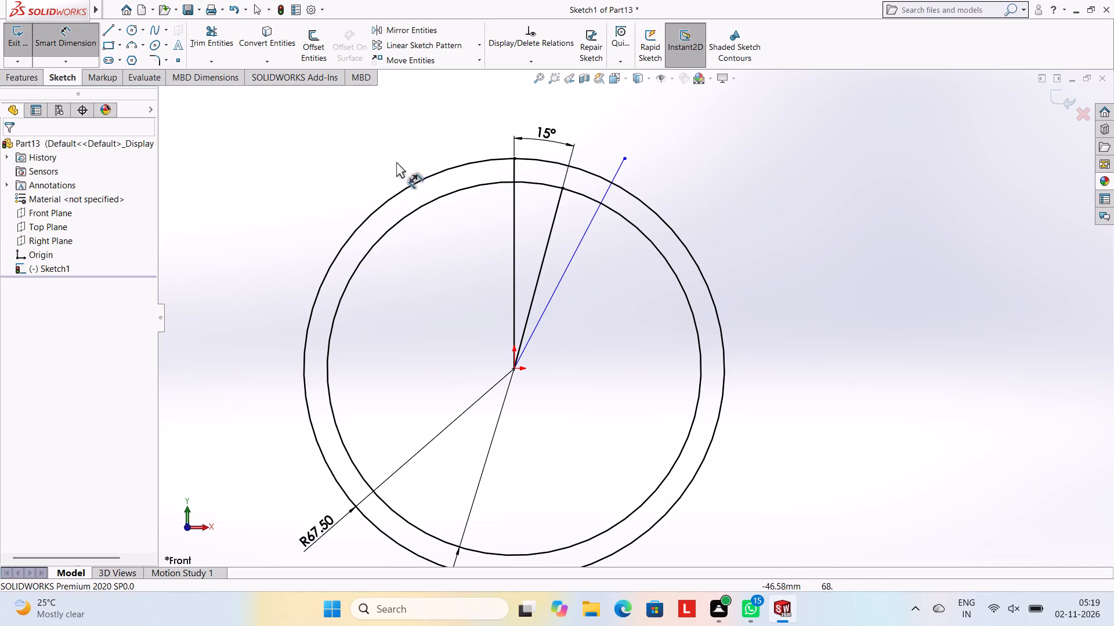
{"action": "left_click", "coordinate": [558, 204]}
{"action": "left_click", "coordinate": [589, 226]}
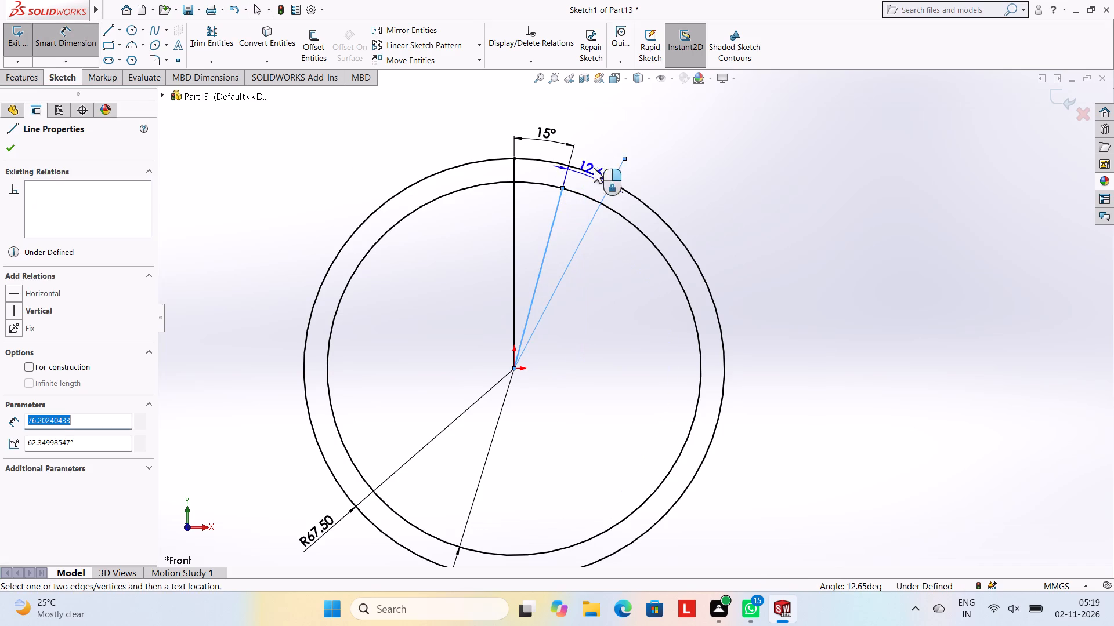
{"action": "left_click", "coordinate": [603, 132]}
{"action": "type", "text": "15"}
{"action": "key", "text": "Return"}
{"action": "key", "text": "Escape"}
{"action": "key", "text": "Escape"}
{"action": "key", "text": "Escape"}
{"action": "key", "text": "Escape"}
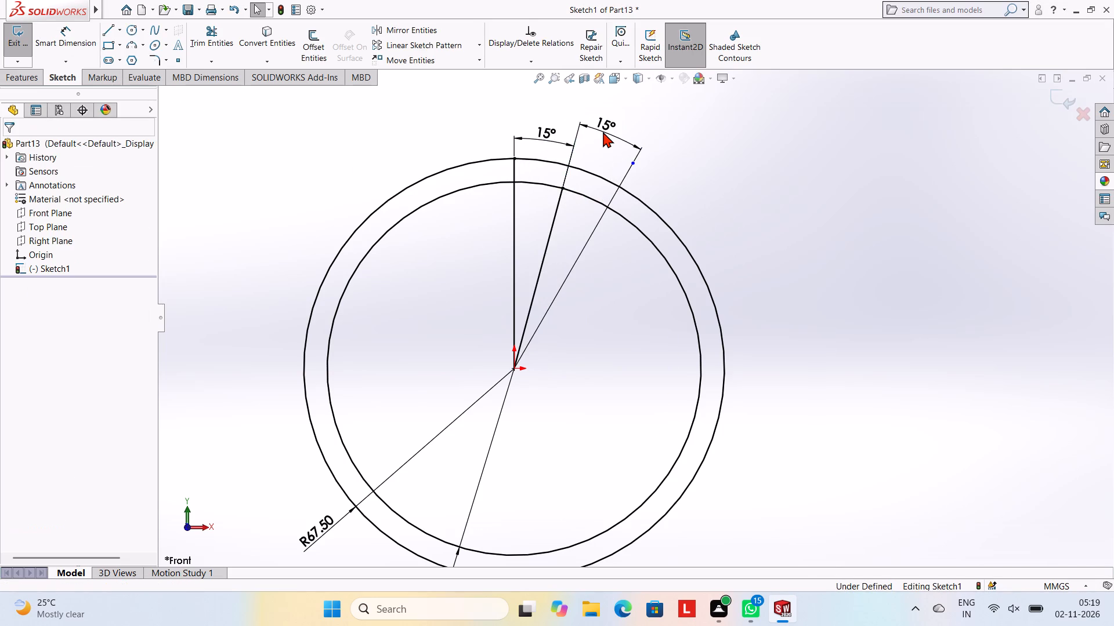
Trim the end of the third line that extends beyond the outer circle.
{"action": "left_click", "coordinate": [206, 31]}
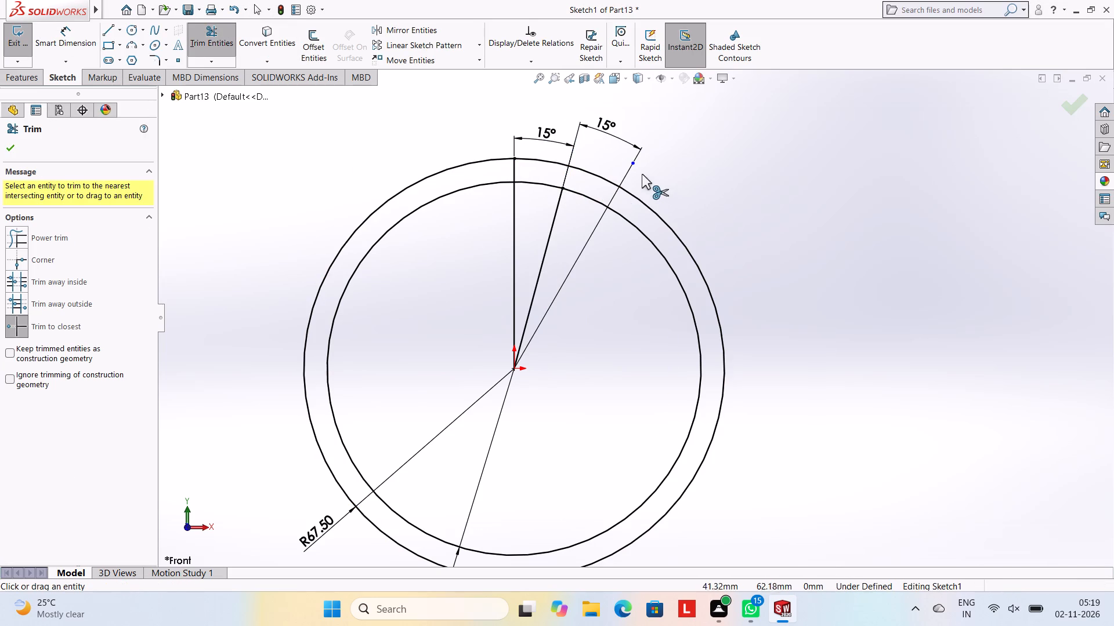
{"action": "left_click", "coordinate": [627, 170]}
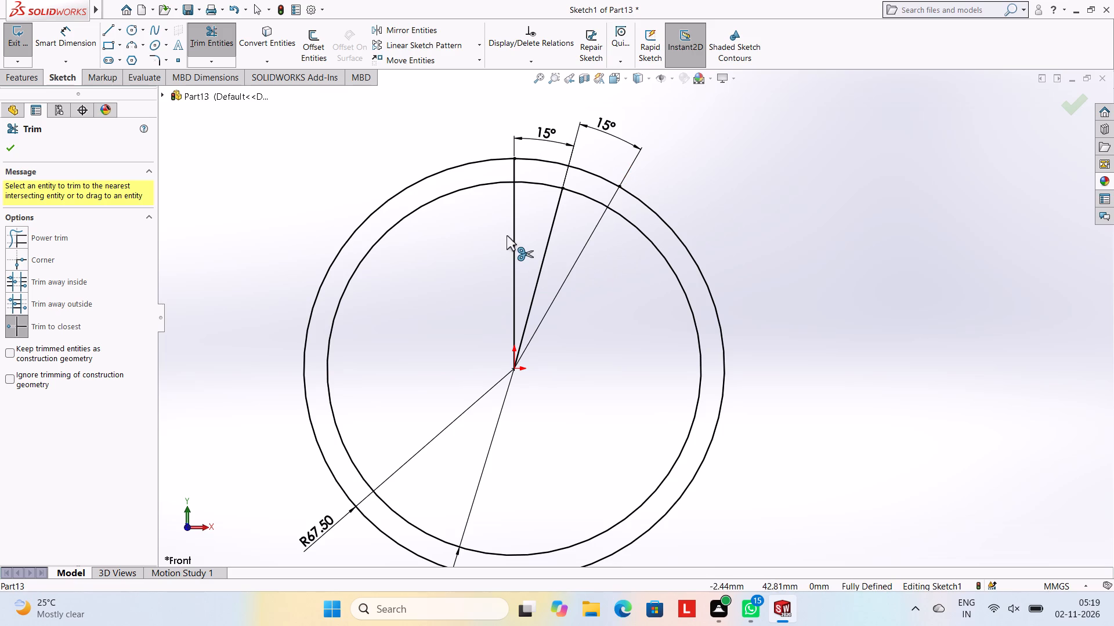
{"action": "scroll", "coordinate": [569, 304], "scroll_direction": "up", "scroll_amount": 2}
{"action": "scroll", "coordinate": [569, 304], "scroll_direction": "down", "scroll_amount": 2}
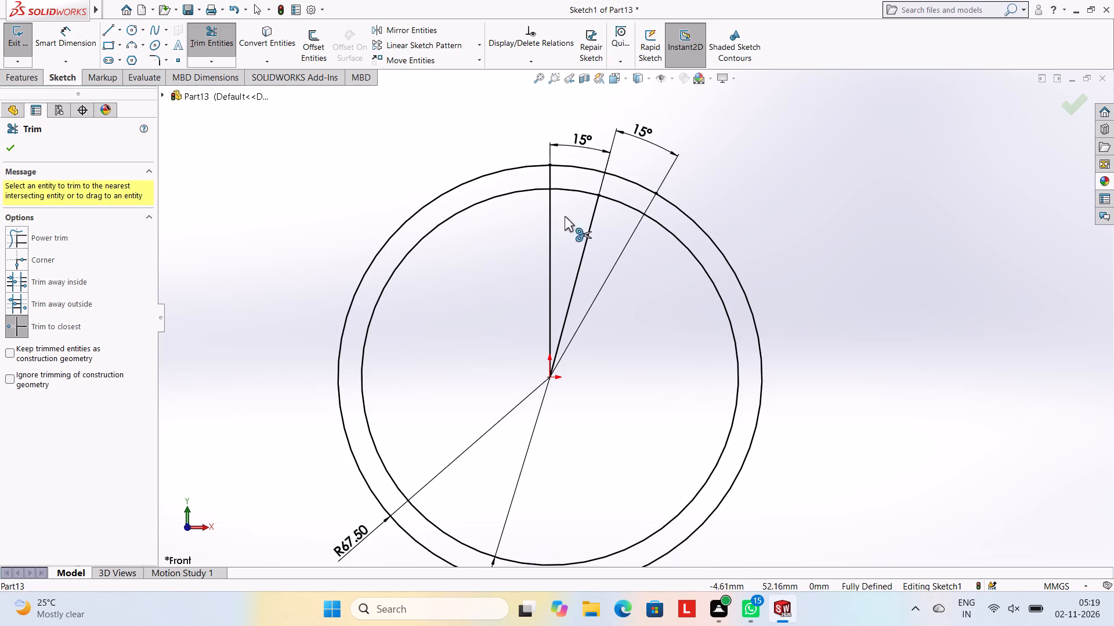
Draw a line along the 15-degree direction from the inner circle to just beyond the outer circle.
{"action": "scroll", "coordinate": [682, 223], "scroll_direction": "down", "scroll_amount": 5}
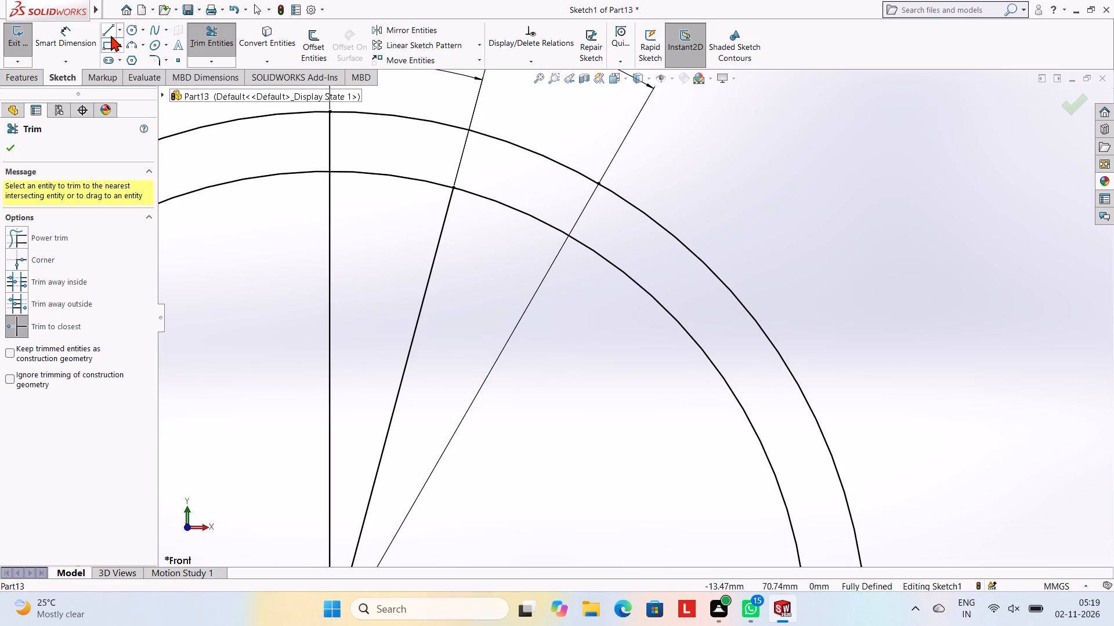
{"action": "left_click", "coordinate": [108, 34]}
{"action": "left_click", "coordinate": [453, 186]}
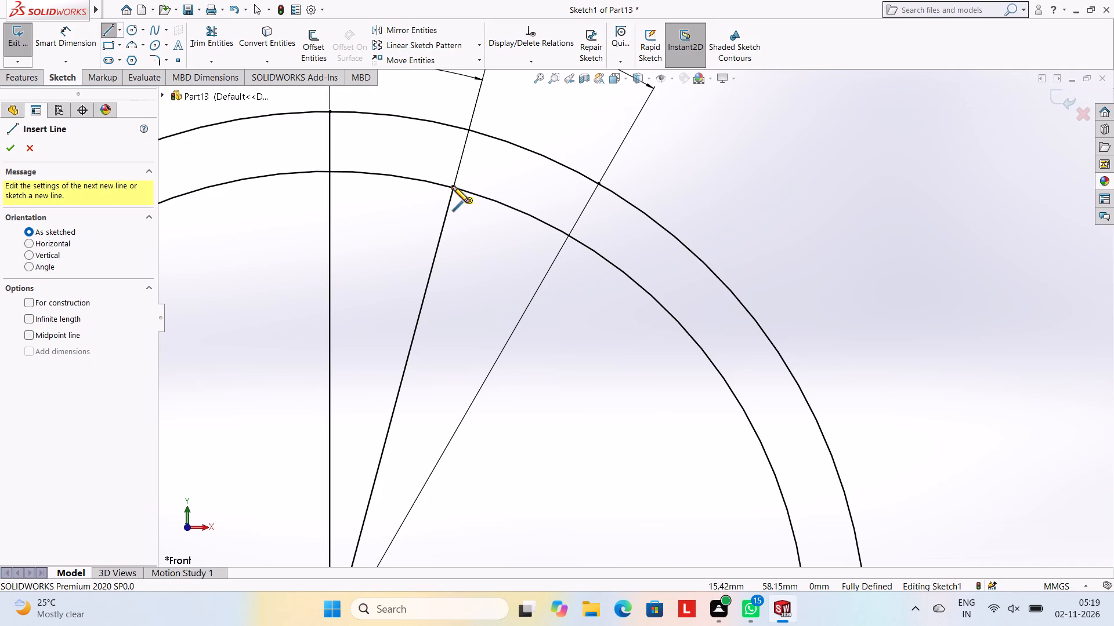
{"action": "left_click", "coordinate": [472, 119]}
{"action": "key", "text": "Escape"}
{"action": "key", "text": "Escape"}
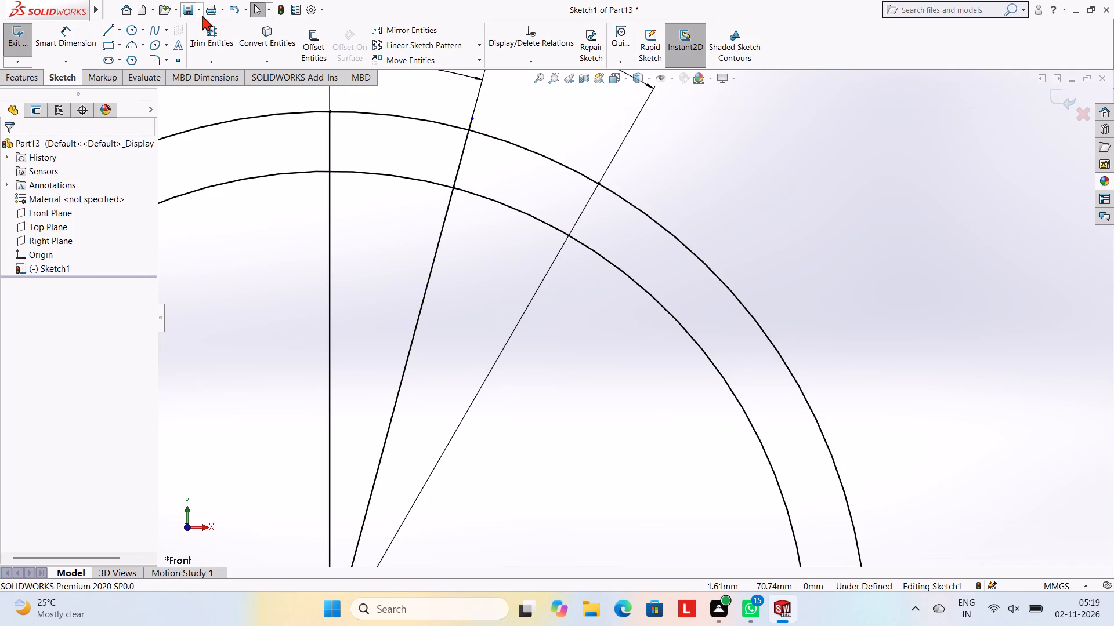
{"action": "left_click", "coordinate": [202, 15]}
{"action": "key", "text": "Escape"}
Trim the end of the new 15-degree line that extends beyond the outer circle.
{"action": "left_click", "coordinate": [219, 35]}
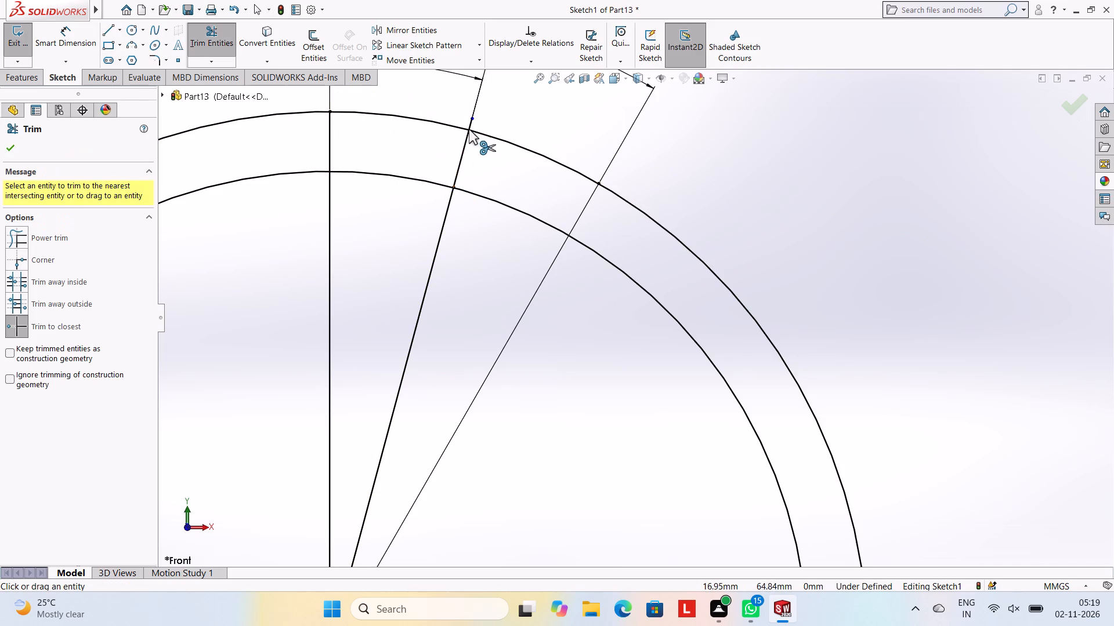
{"action": "scroll", "coordinate": [473, 119], "scroll_direction": "down", "scroll_amount": 5}
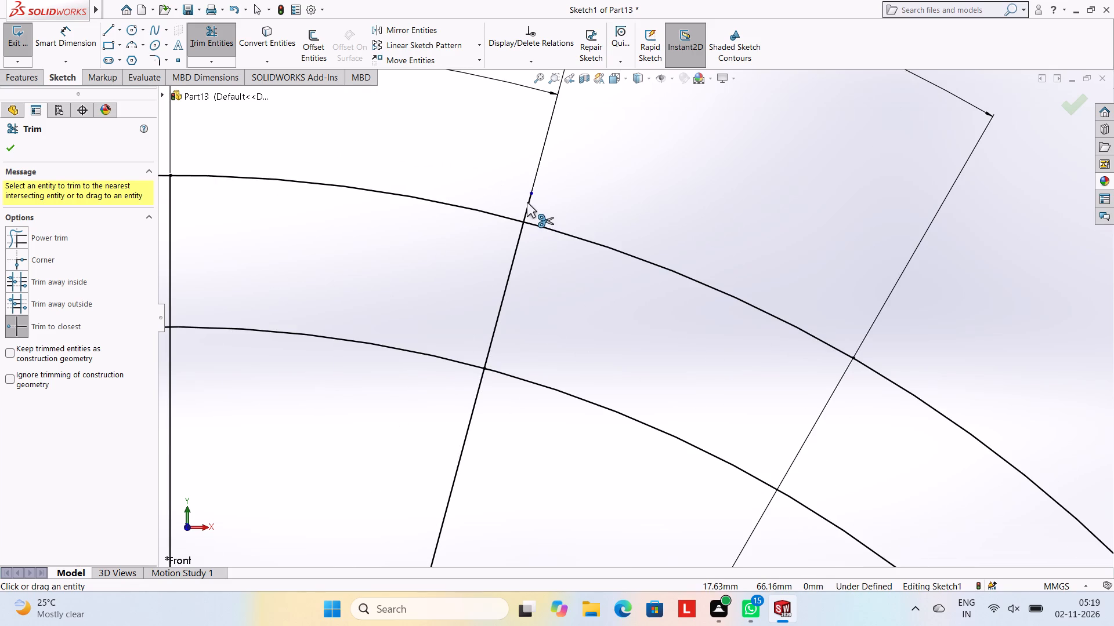
{"action": "left_click", "coordinate": [527, 202]}
{"action": "scroll", "coordinate": [508, 312], "scroll_direction": "up", "scroll_amount": 4}
{"action": "key", "text": "Escape"}
Trim the three radial lines inside the inner circle, keeping only their short segments between the two circles.
{"action": "scroll", "coordinate": [573, 472], "scroll_direction": "up", "scroll_amount": 6}
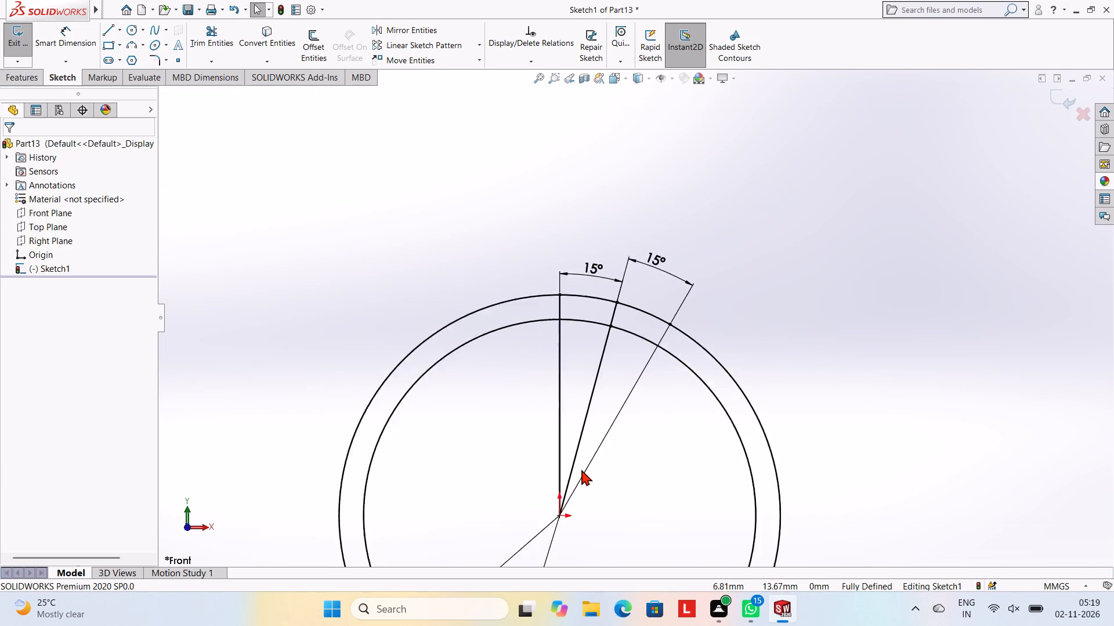
{"action": "scroll", "coordinate": [581, 469], "scroll_direction": "up", "scroll_amount": 1}
{"action": "scroll", "coordinate": [580, 466], "scroll_direction": "down", "scroll_amount": 3}
{"action": "scroll", "coordinate": [604, 415], "scroll_direction": "up", "scroll_amount": 1}
{"action": "scroll", "coordinate": [604, 415], "scroll_direction": "down", "scroll_amount": 1}
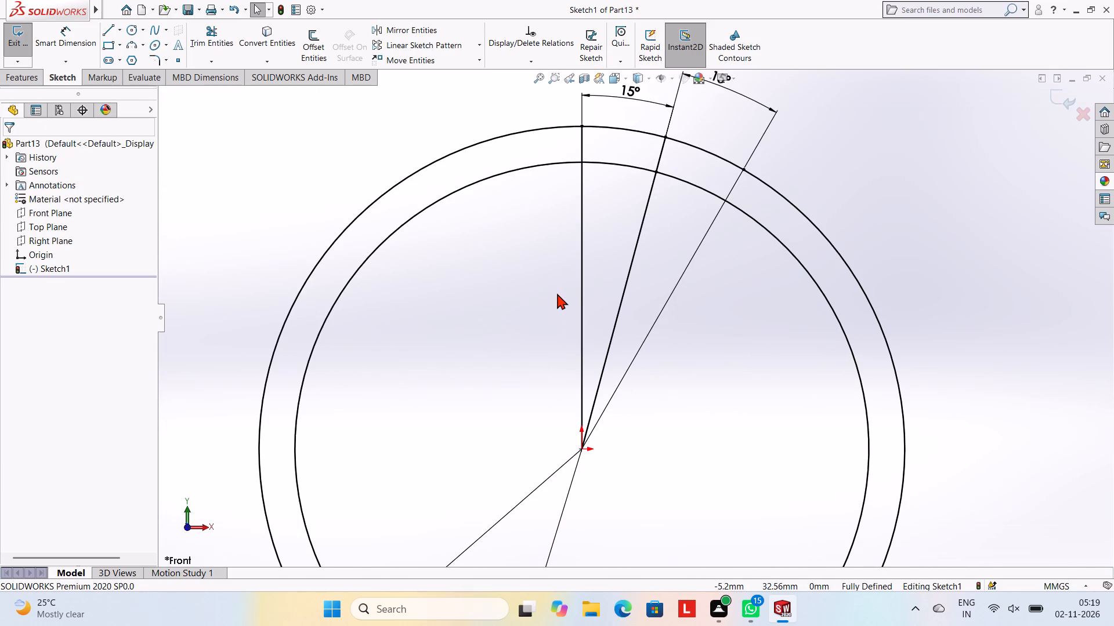
{"action": "scroll", "coordinate": [660, 325], "scroll_direction": "up", "scroll_amount": 2}
{"action": "scroll", "coordinate": [660, 325], "scroll_direction": "down", "scroll_amount": 2}
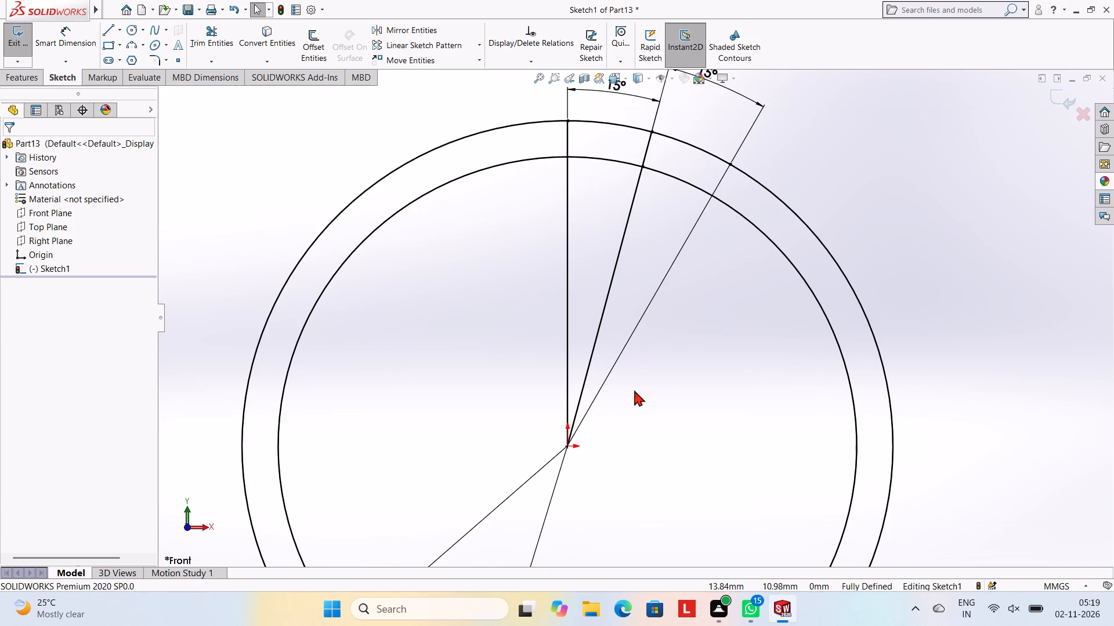
{"action": "left_click", "coordinate": [211, 35]}
{"action": "left_click", "coordinate": [567, 238]}
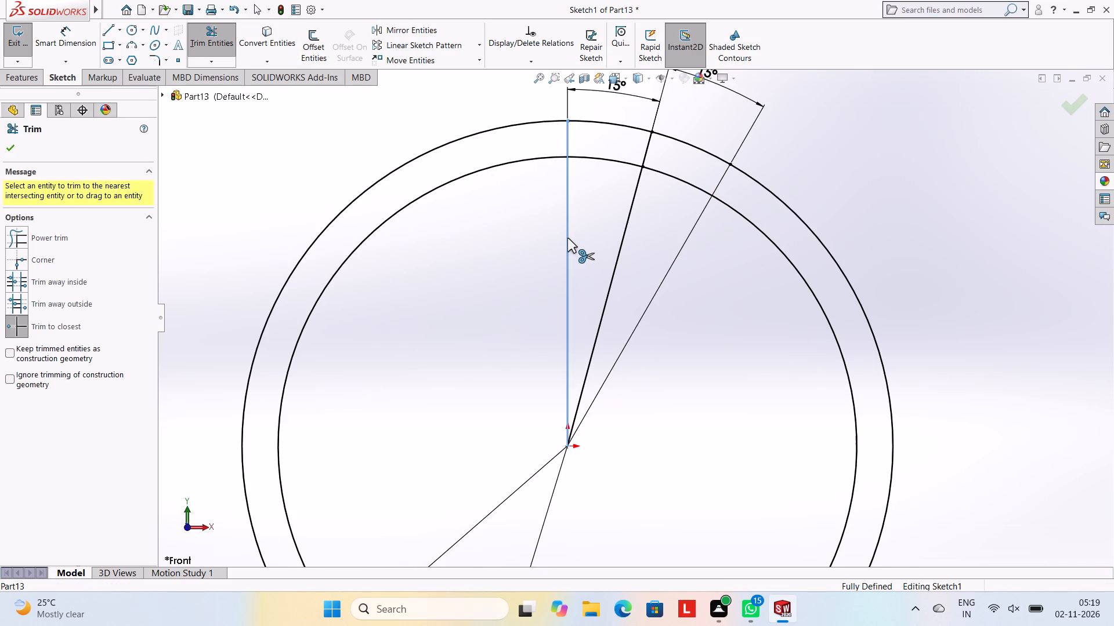
{"action": "left_click", "coordinate": [623, 247]}
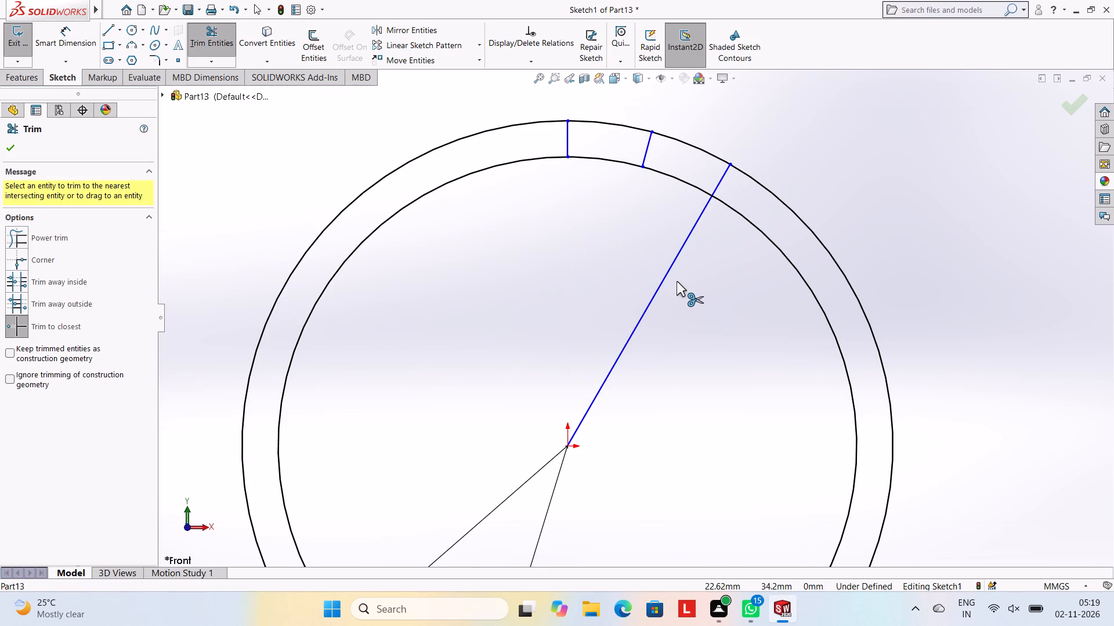
{"action": "left_click", "coordinate": [670, 278]}
{"action": "left_click", "coordinate": [667, 278]}
{"action": "scroll", "coordinate": [646, 305], "scroll_direction": "up", "scroll_amount": 1}
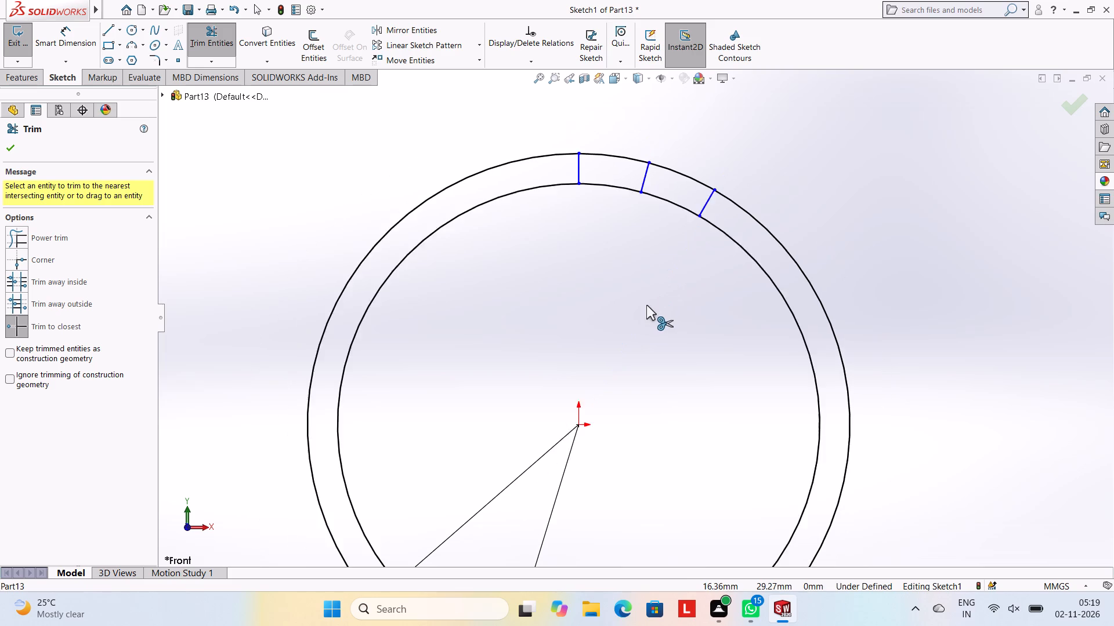
{"action": "scroll", "coordinate": [646, 305], "scroll_direction": "down", "scroll_amount": 1}
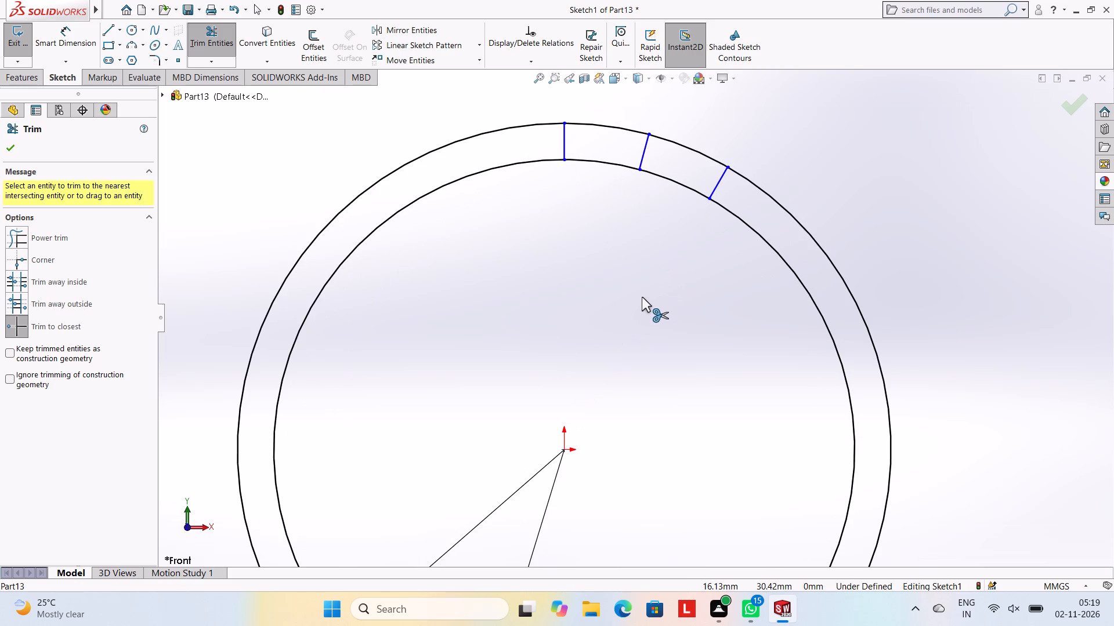
{"action": "key", "text": "Escape"}
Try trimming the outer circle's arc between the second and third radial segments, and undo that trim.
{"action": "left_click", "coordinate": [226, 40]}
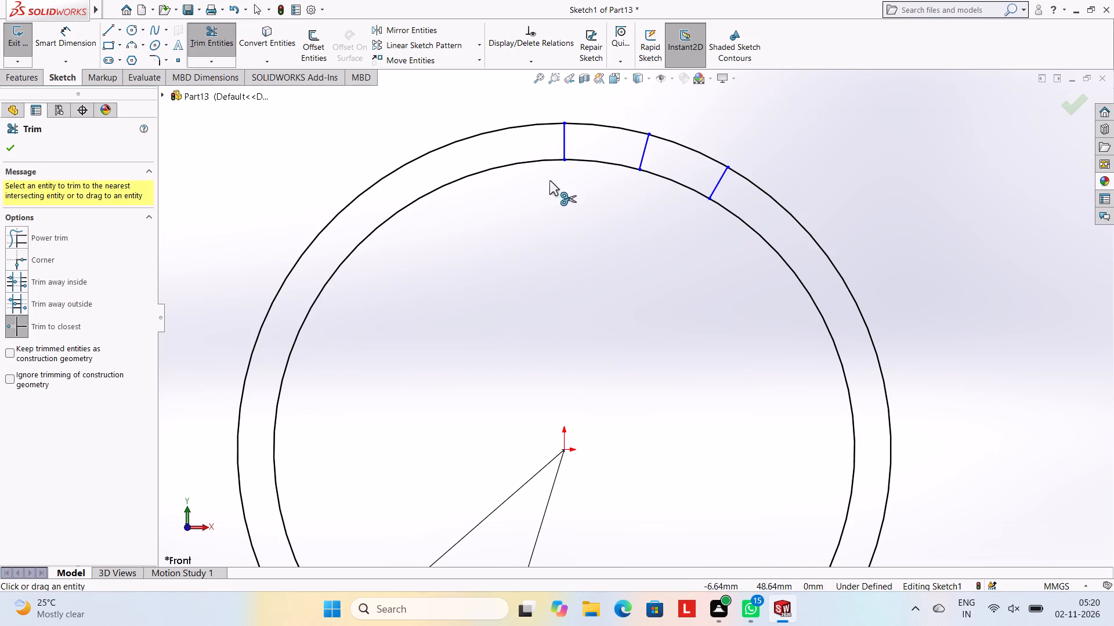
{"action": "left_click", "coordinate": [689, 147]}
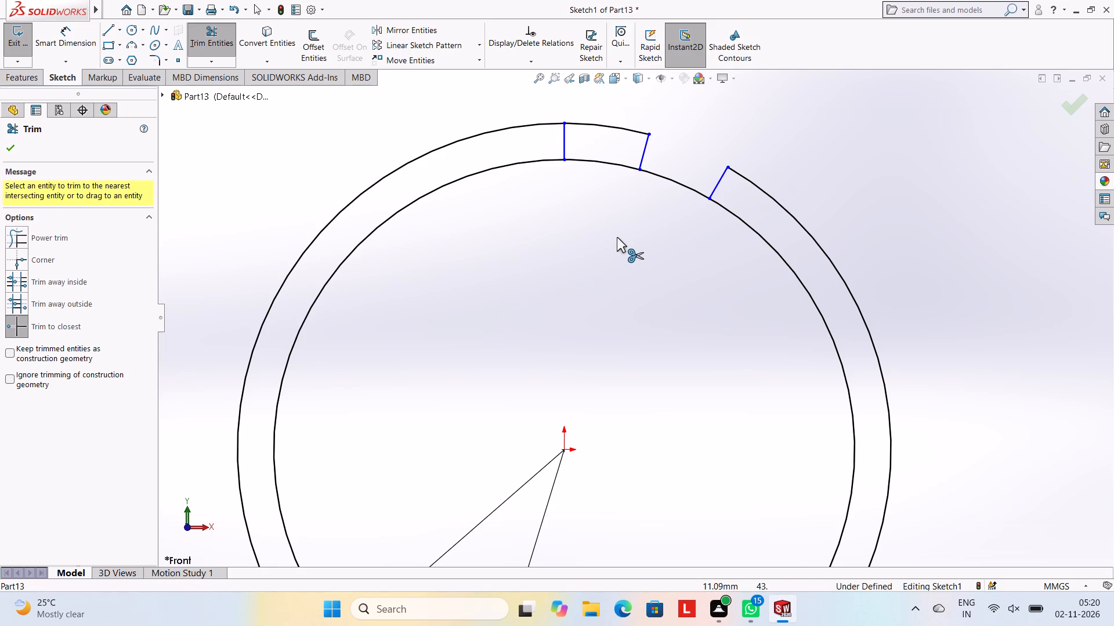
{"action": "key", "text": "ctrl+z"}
Trim the outer arc between the first and second radial segments and the inner arc between the second and third.
{"action": "left_click", "coordinate": [225, 39]}
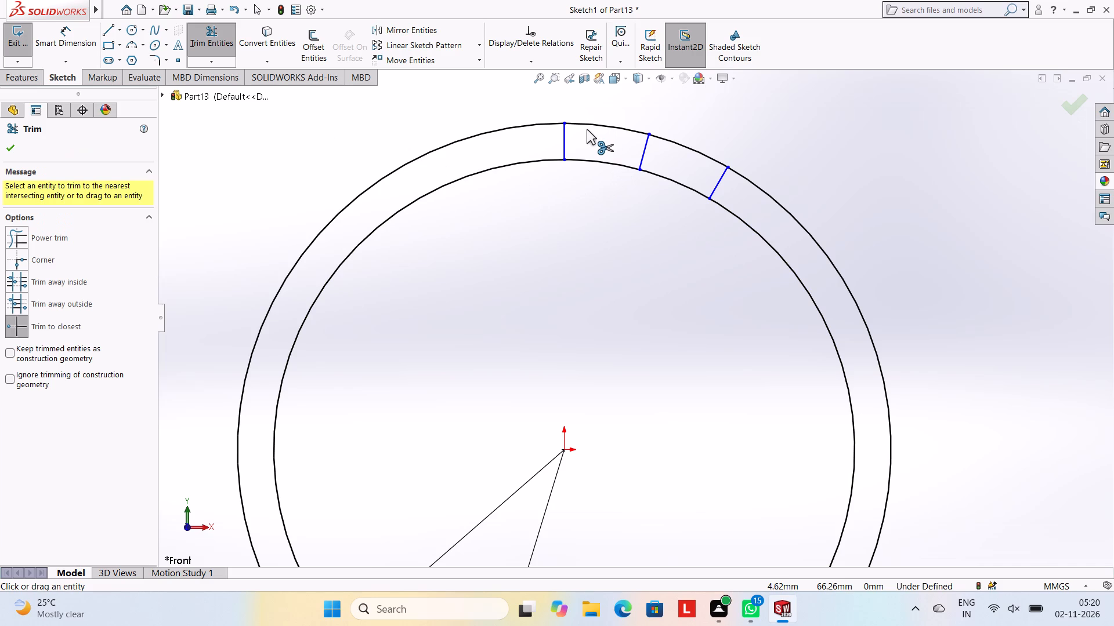
{"action": "left_click", "coordinate": [616, 126]}
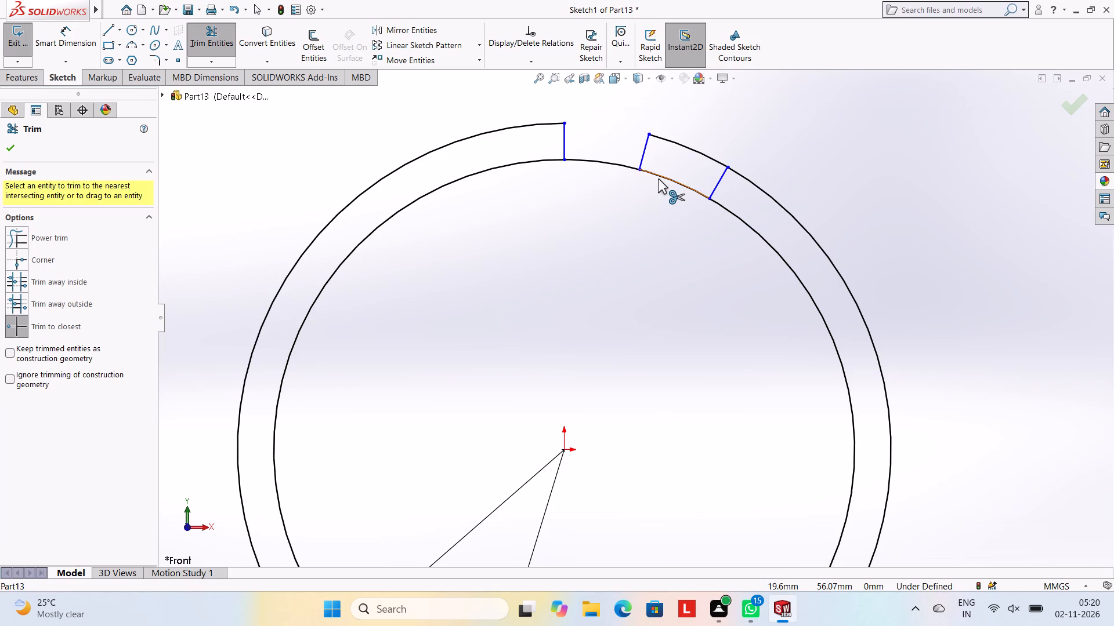
{"action": "left_click", "coordinate": [658, 179]}
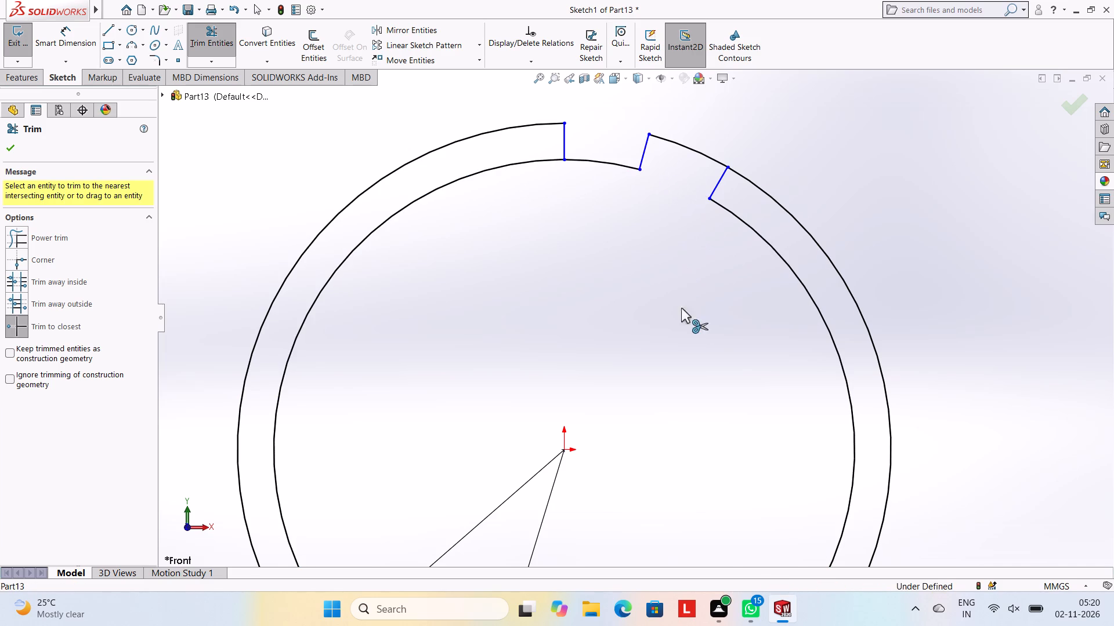
{"action": "key", "text": "Escape"}
Create a circular sketch pattern of the second radial segment with 12 equally spaced instances over 360 degrees about the origin.
{"action": "scroll", "coordinate": [679, 336], "scroll_direction": "up", "scroll_amount": 3}
{"action": "scroll", "coordinate": [679, 336], "scroll_direction": "down", "scroll_amount": 2}
{"action": "scroll", "coordinate": [664, 359], "scroll_direction": "up", "scroll_amount": 2}
{"action": "scroll", "coordinate": [664, 359], "scroll_direction": "down", "scroll_amount": 2}
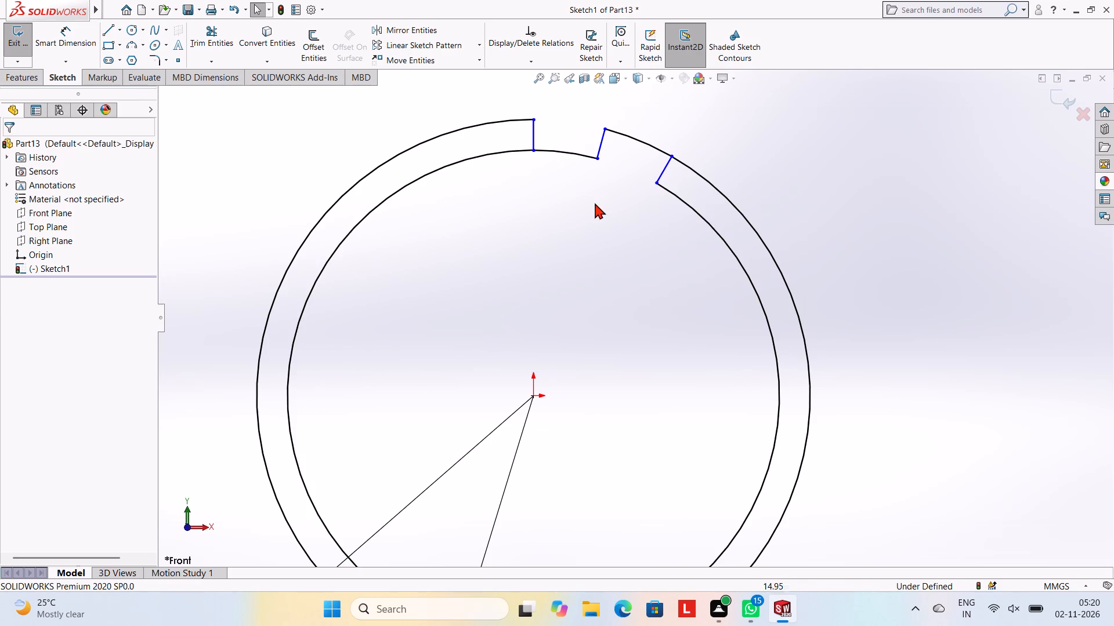
{"action": "left_click", "coordinate": [602, 144]}
{"action": "left_click", "coordinate": [482, 49]}
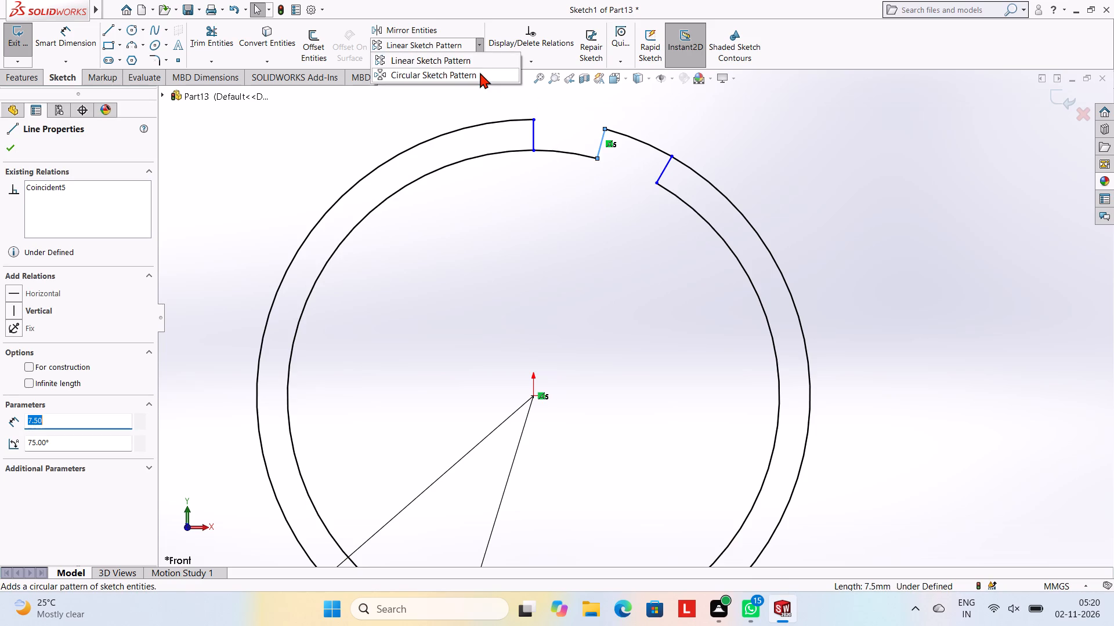
{"action": "left_click", "coordinate": [480, 72]}
{"action": "left_click", "coordinate": [74, 326]}
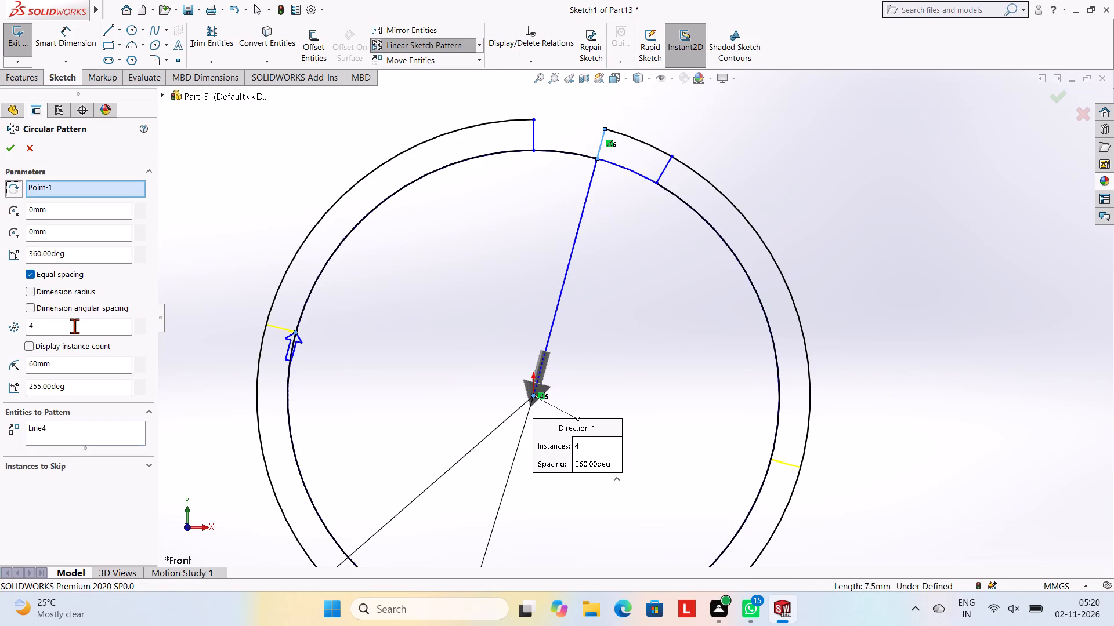
{"action": "key", "text": "BackSpace"}
{"action": "type", "text": "12"}
{"action": "key", "text": "Return"}
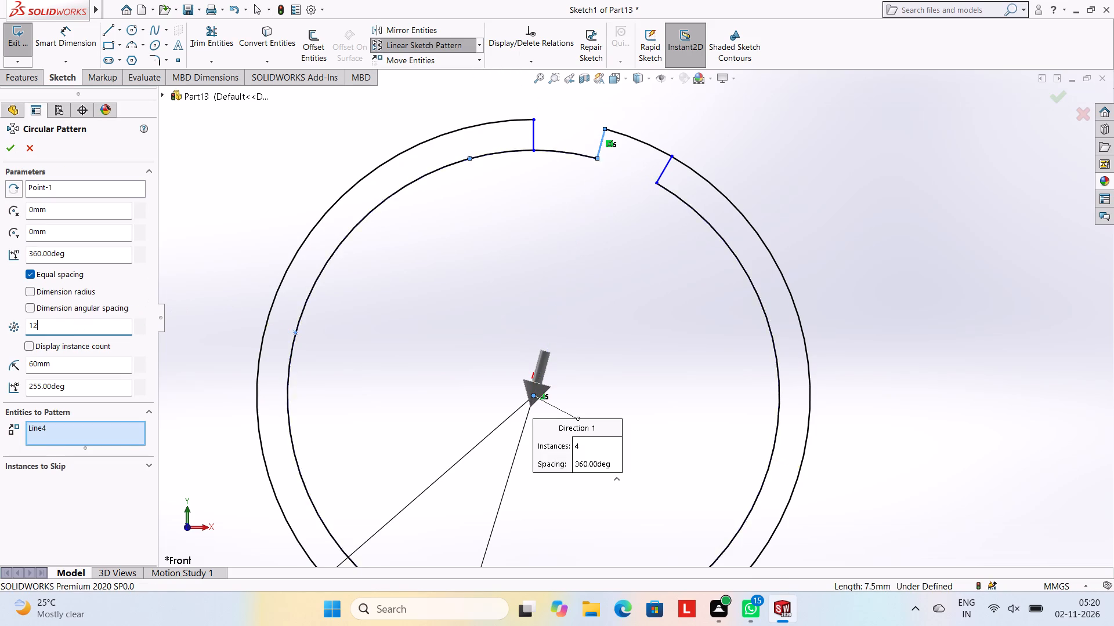
{"action": "left_click", "coordinate": [15, 145]}
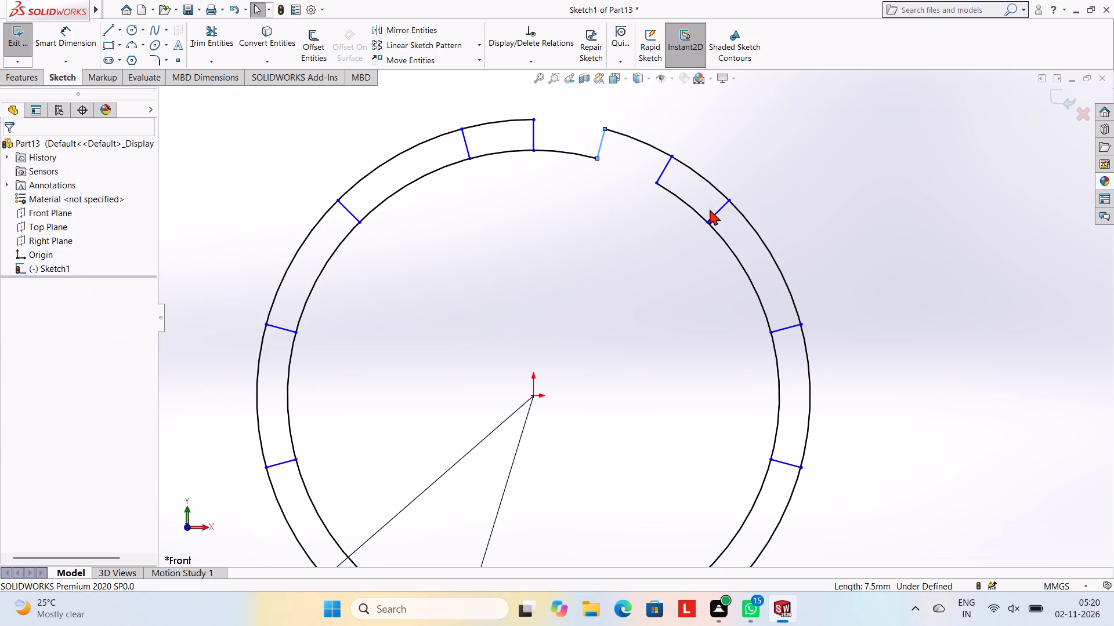
Create a circular sketch pattern of the third radial segment with 12 equally spaced instances over 360 degrees about the origin.
{"action": "left_click", "coordinate": [664, 171]}
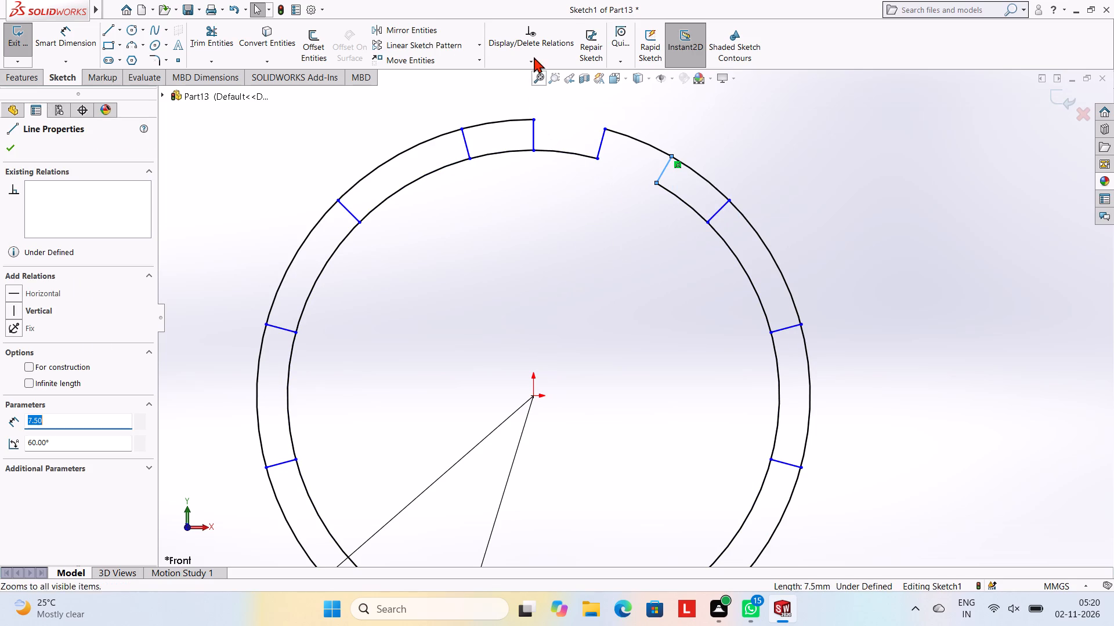
{"action": "left_click", "coordinate": [480, 42]}
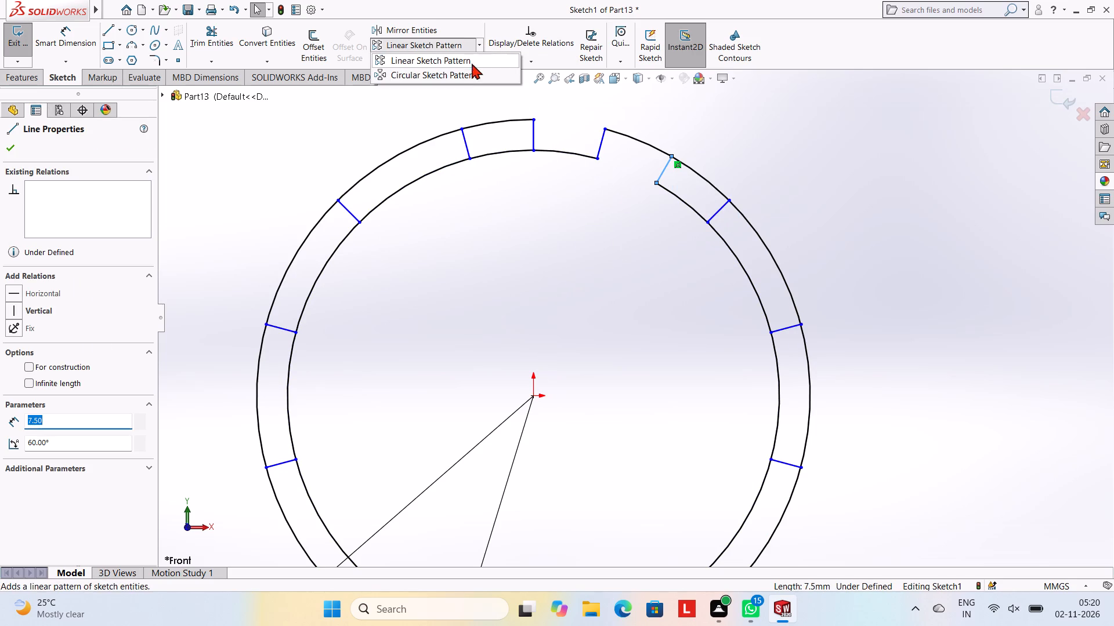
{"action": "left_click", "coordinate": [469, 78]}
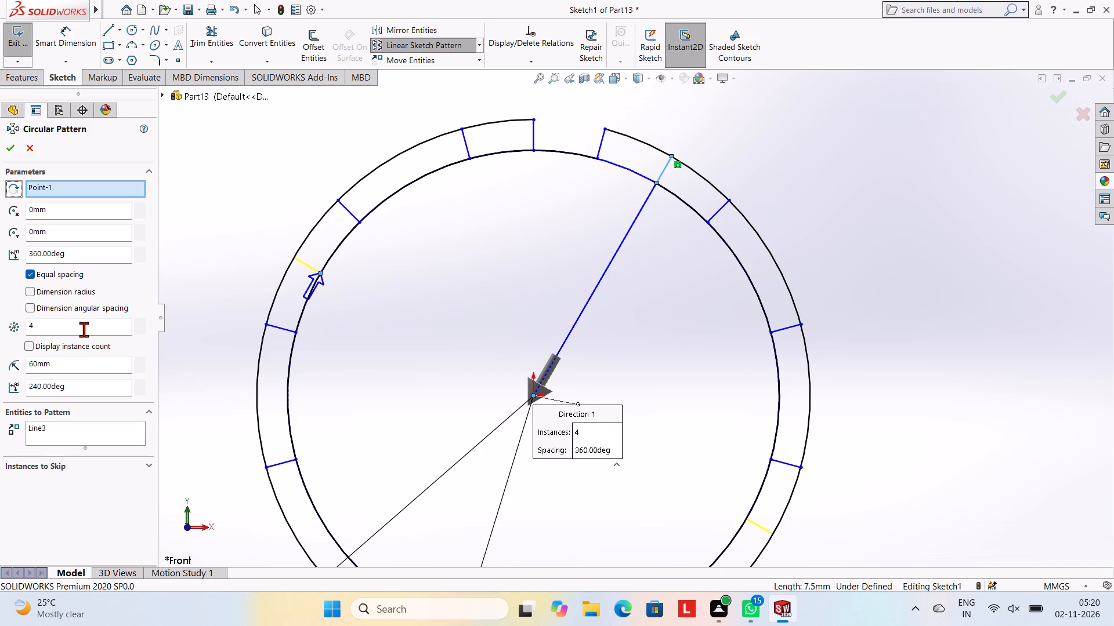
{"action": "left_click", "coordinate": [84, 329]}
{"action": "key", "text": "BackSpace"}
{"action": "type", "text": "12"}
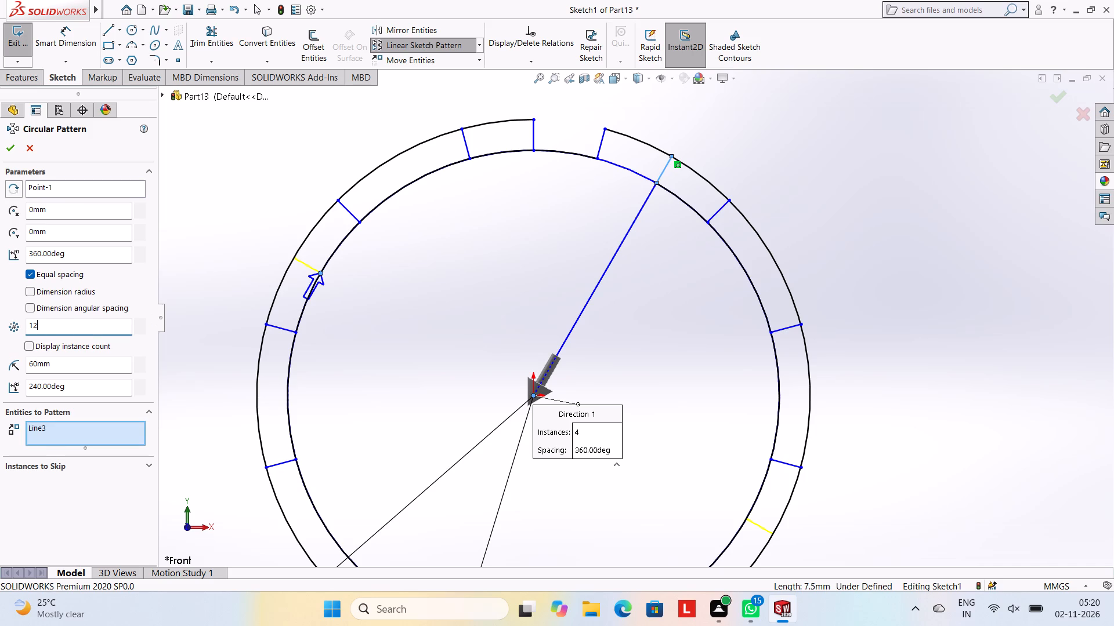
{"action": "key", "text": "Return"}
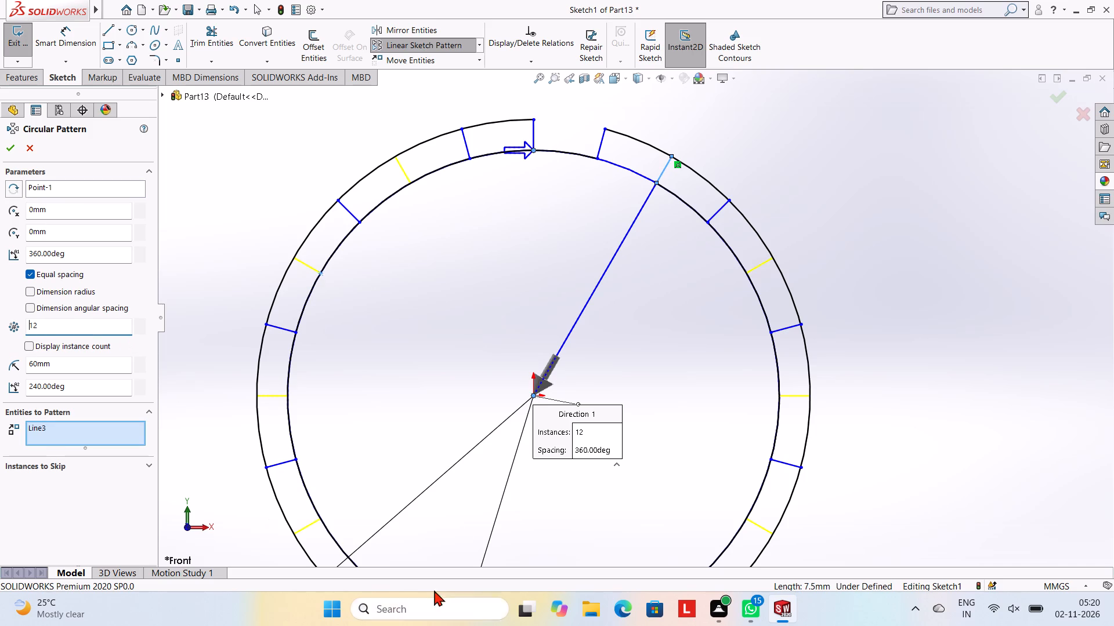
{"action": "scroll", "coordinate": [419, 449], "scroll_direction": "up", "scroll_amount": 3}
{"action": "scroll", "coordinate": [488, 432], "scroll_direction": "down", "scroll_amount": 2}
{"action": "left_click", "coordinate": [9, 147]}
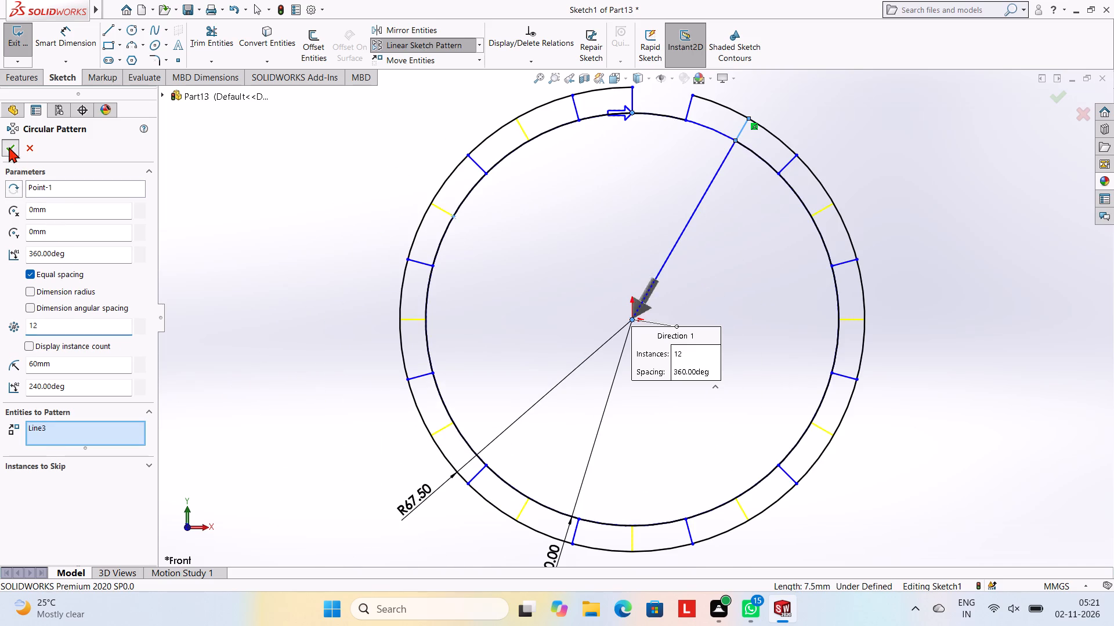
{"action": "key", "text": "Escape"}
{"action": "key", "text": "Escape"}
Trim outer and inner arcs alternately clockwise from the third radial segment to the 3 o'clock segment, starting with the outer arc.
{"action": "scroll", "coordinate": [330, 184], "scroll_direction": "up", "scroll_amount": 2}
{"action": "scroll", "coordinate": [342, 192], "scroll_direction": "down", "scroll_amount": 2}
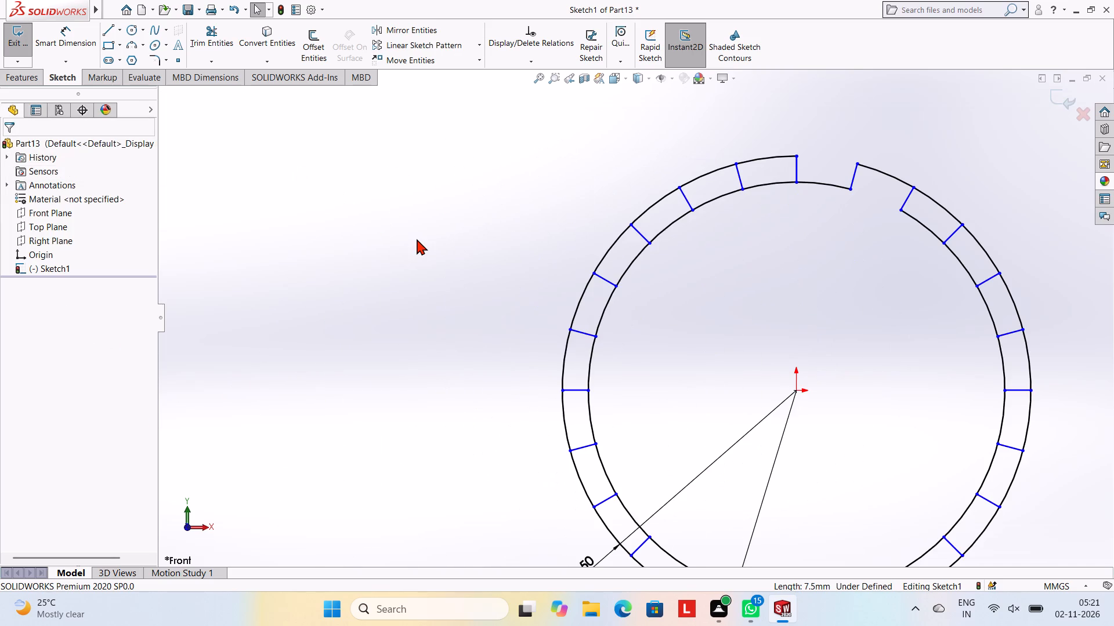
{"action": "scroll", "coordinate": [968, 286], "scroll_direction": "up", "scroll_amount": 2}
{"action": "scroll", "coordinate": [968, 286], "scroll_direction": "down", "scroll_amount": 2}
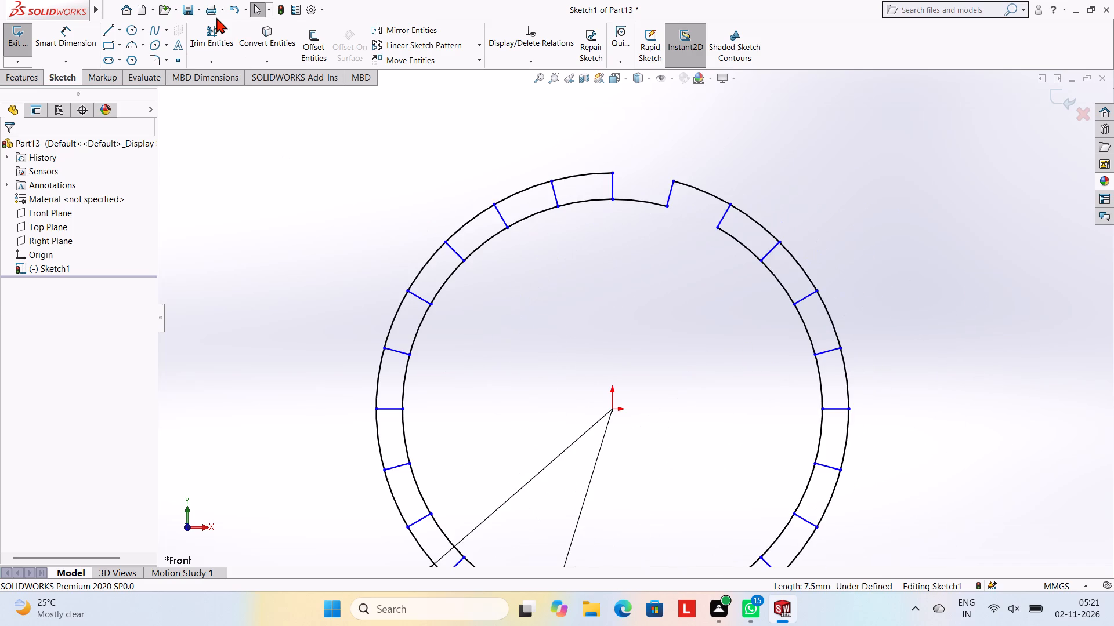
{"action": "left_click", "coordinate": [214, 27]}
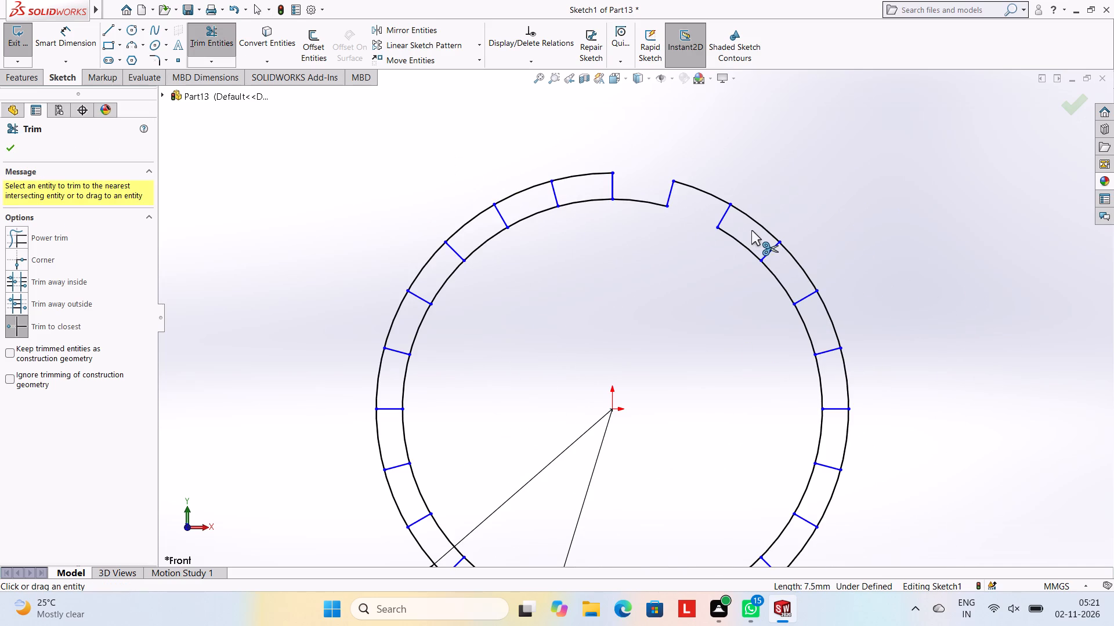
{"action": "left_click", "coordinate": [753, 222]}
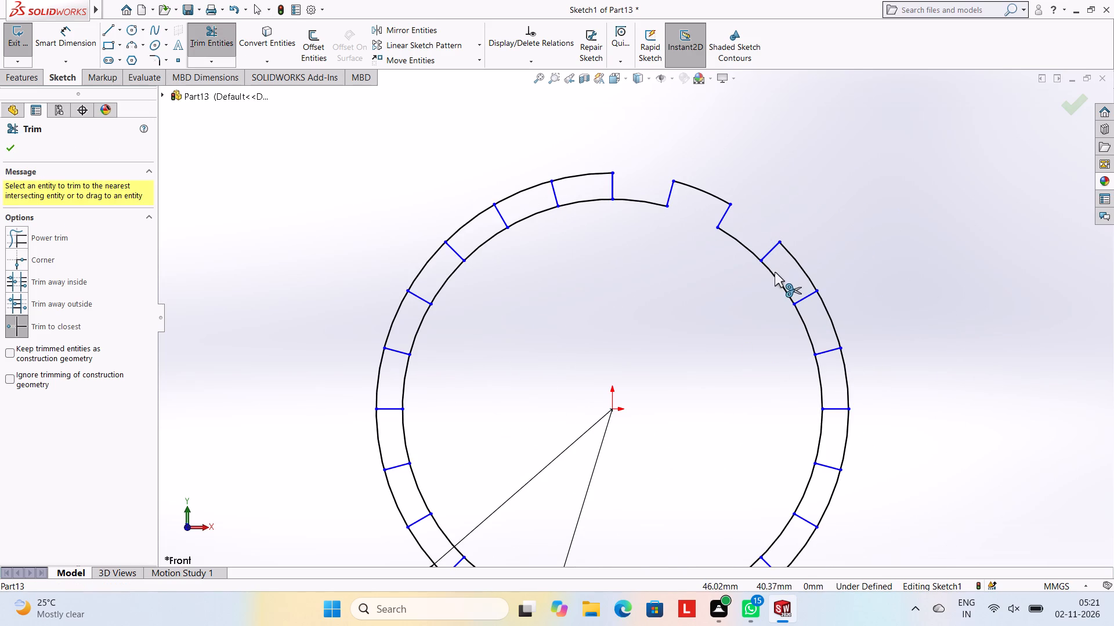
{"action": "left_click", "coordinate": [775, 275]}
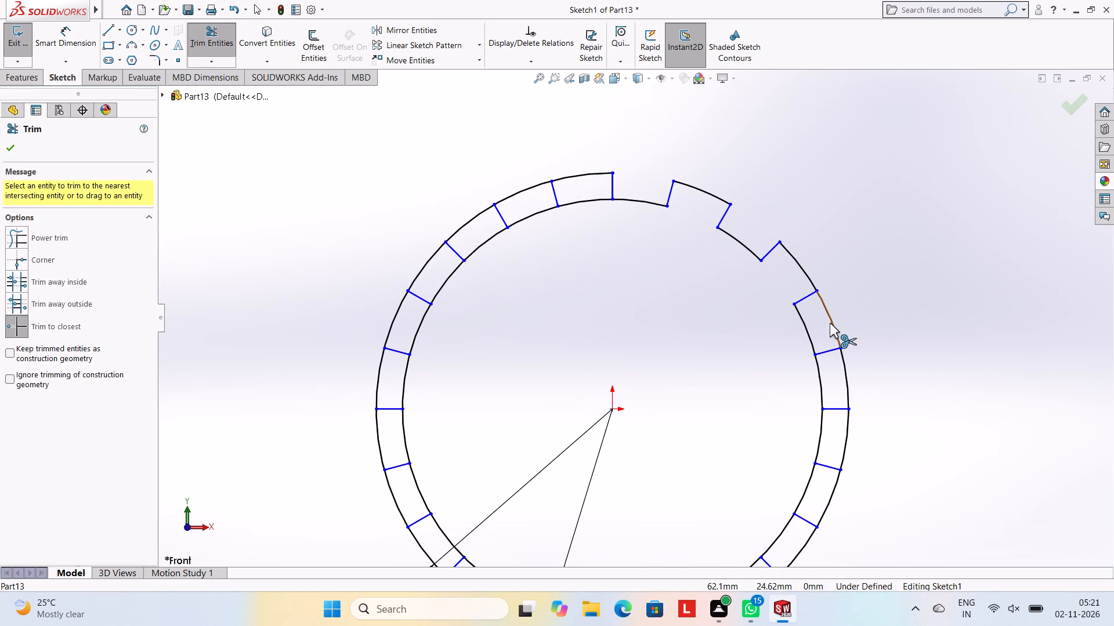
{"action": "left_click", "coordinate": [830, 323]}
{"action": "left_click", "coordinate": [820, 374]}
Trim five more arcs alternately clockwise from the 3 o'clock segment, starting with the outer arc and stopping one segment before 6 o'clock.
{"action": "scroll", "coordinate": [798, 457], "scroll_direction": "up", "scroll_amount": 2}
{"action": "scroll", "coordinate": [798, 457], "scroll_direction": "down", "scroll_amount": 2}
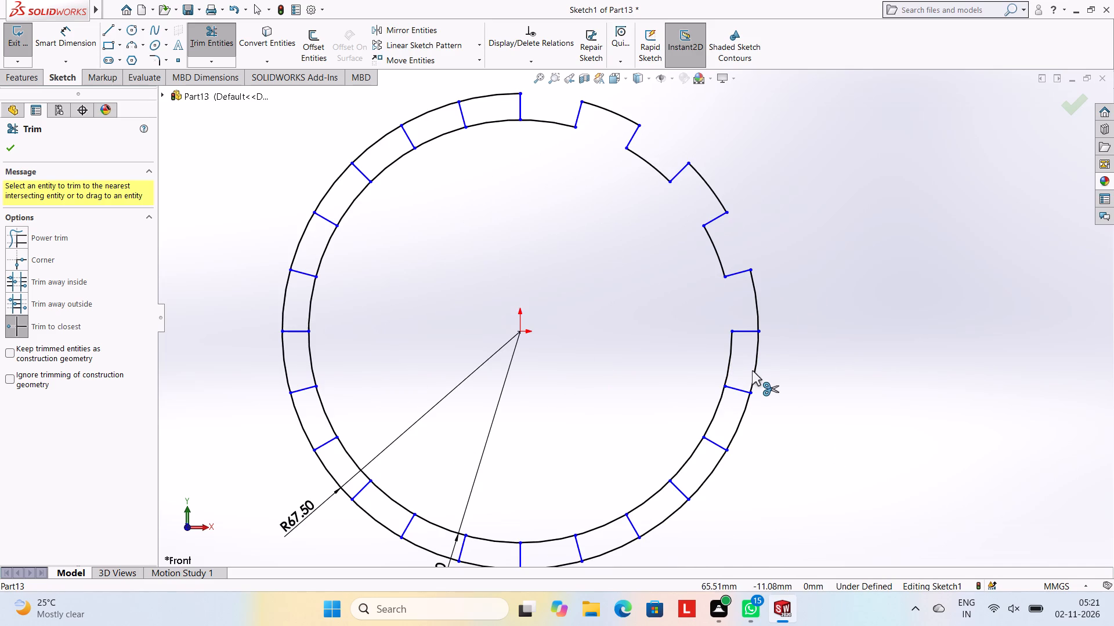
{"action": "left_click", "coordinate": [752, 370]}
{"action": "left_click", "coordinate": [719, 406]}
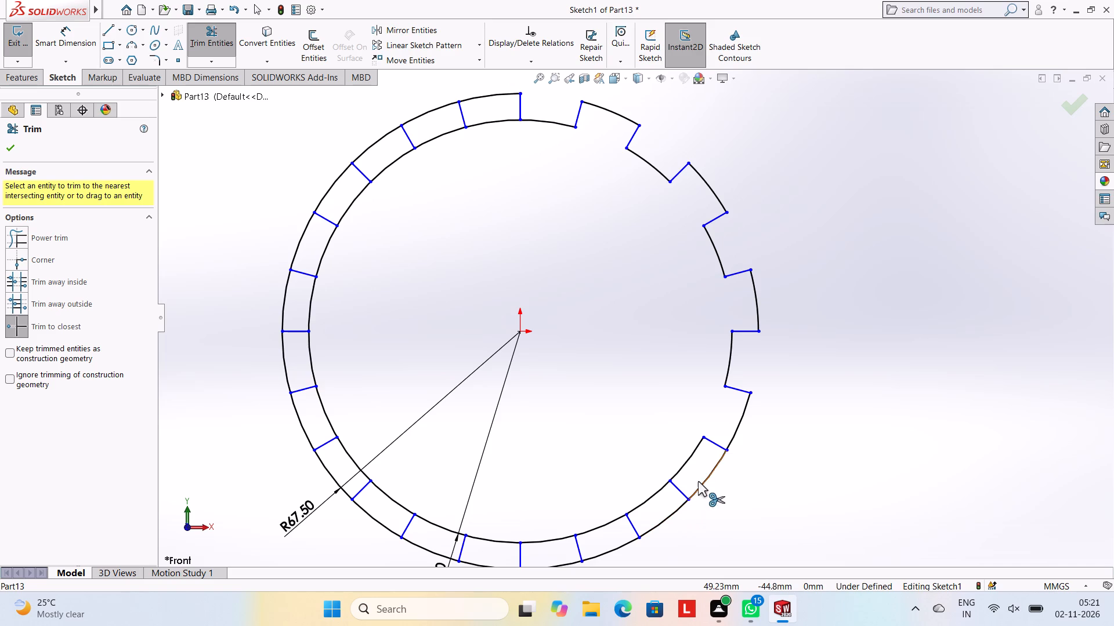
{"action": "left_click", "coordinate": [712, 476]}
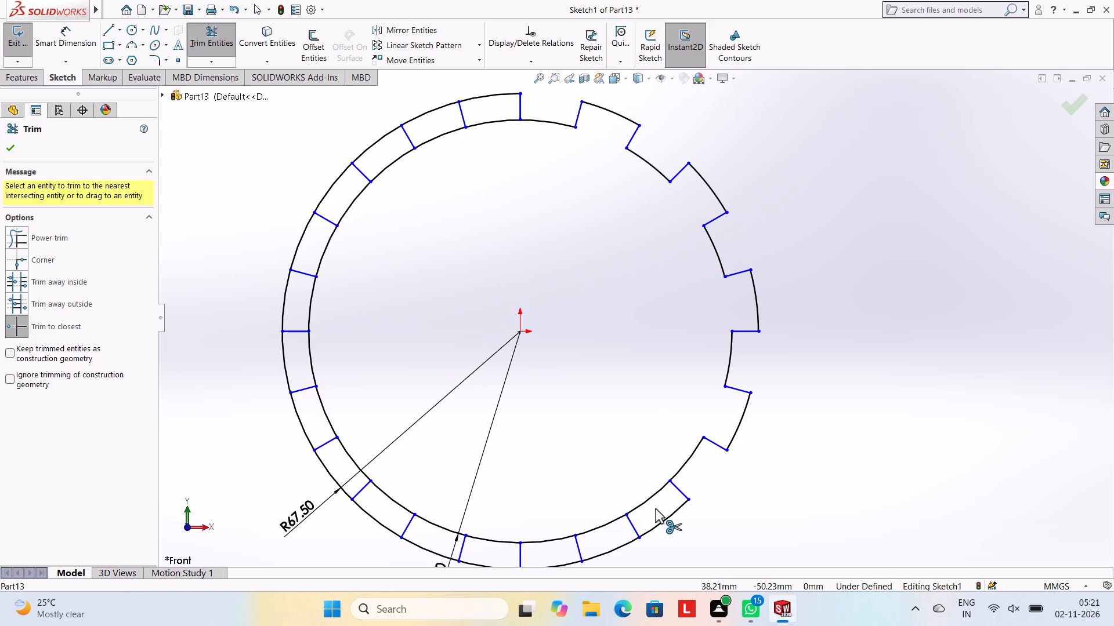
{"action": "left_click", "coordinate": [645, 501]}
{"action": "scroll", "coordinate": [636, 486], "scroll_direction": "up", "scroll_amount": 3}
{"action": "scroll", "coordinate": [625, 461], "scroll_direction": "down", "scroll_amount": 2}
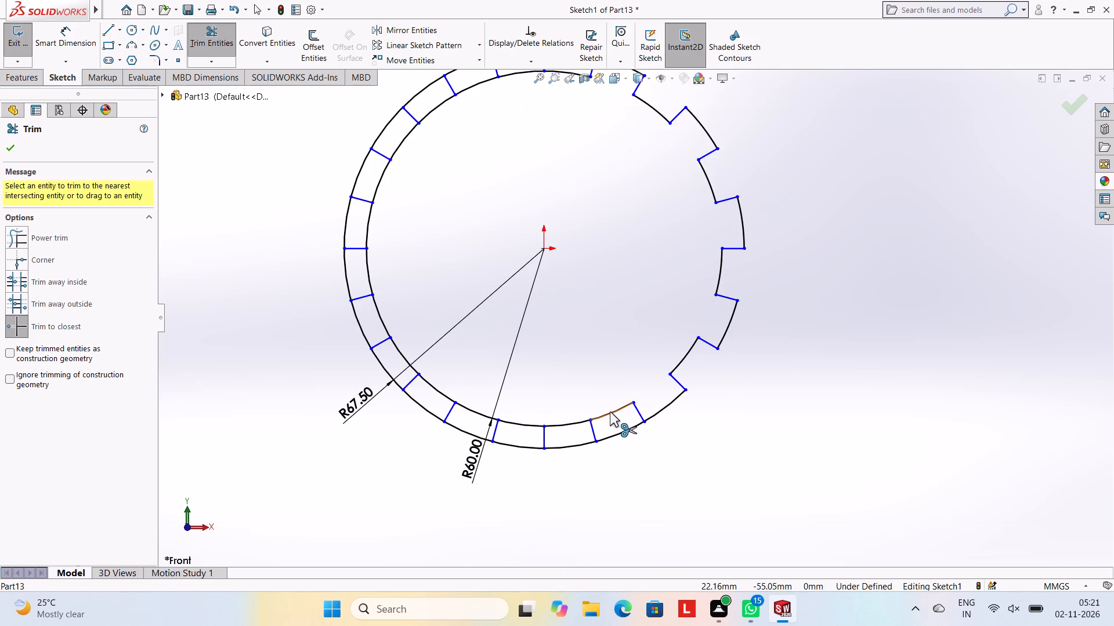
{"action": "left_click", "coordinate": [620, 432]}
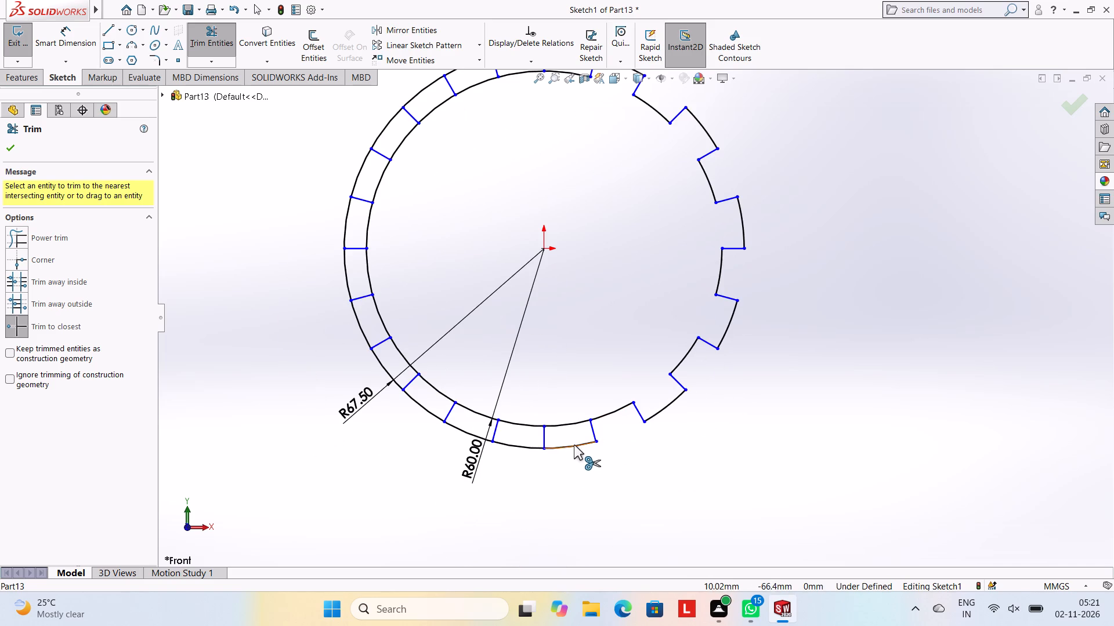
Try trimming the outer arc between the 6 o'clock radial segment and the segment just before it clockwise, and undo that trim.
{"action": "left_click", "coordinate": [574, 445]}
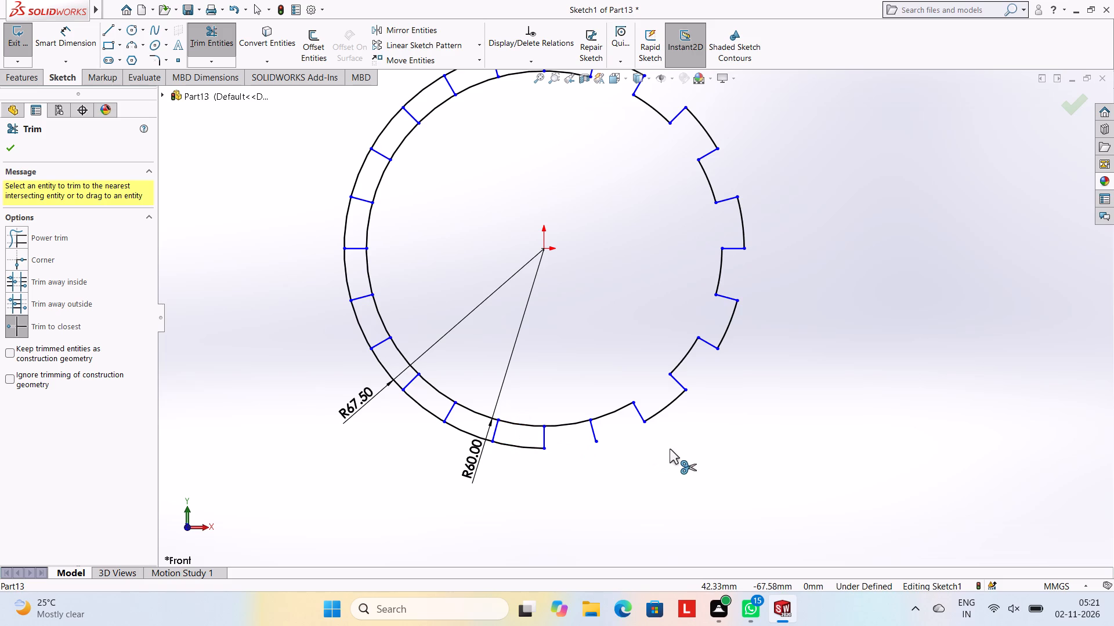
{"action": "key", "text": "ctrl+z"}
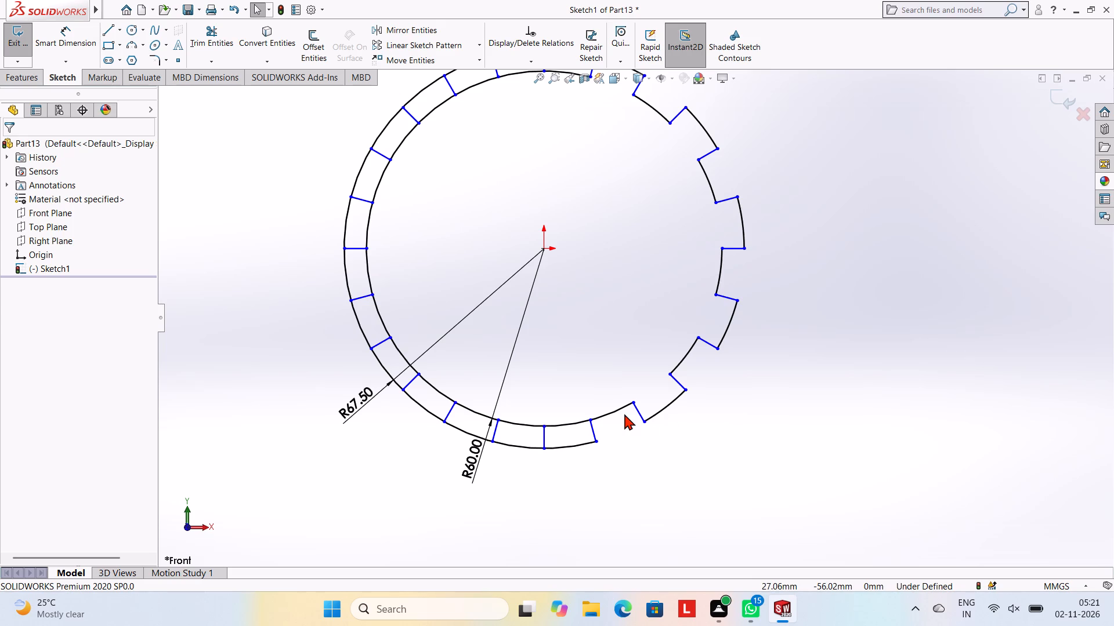
Counterclockwise from the 12 o'clock segment, trim the inner arc after the first following radial segment, the outer after the second, and the inner after the third.
{"action": "scroll", "coordinate": [599, 373], "scroll_direction": "up", "scroll_amount": 3}
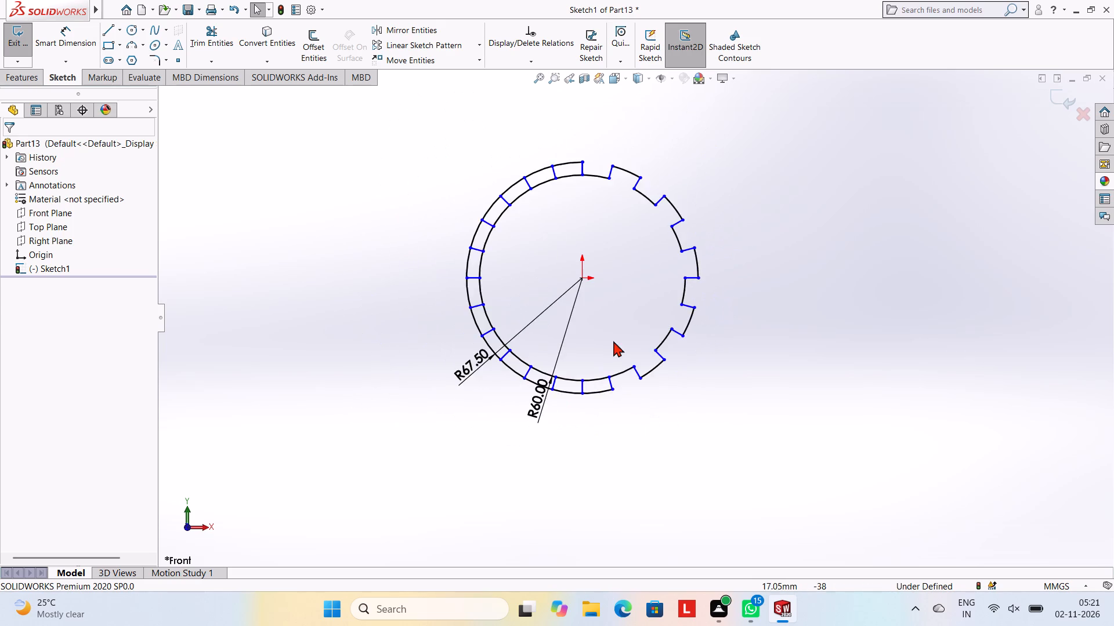
{"action": "scroll", "coordinate": [613, 340], "scroll_direction": "up", "scroll_amount": 1}
{"action": "scroll", "coordinate": [613, 327], "scroll_direction": "down", "scroll_amount": 3}
{"action": "scroll", "coordinate": [578, 194], "scroll_direction": "up", "scroll_amount": 1}
{"action": "scroll", "coordinate": [578, 194], "scroll_direction": "down", "scroll_amount": 3}
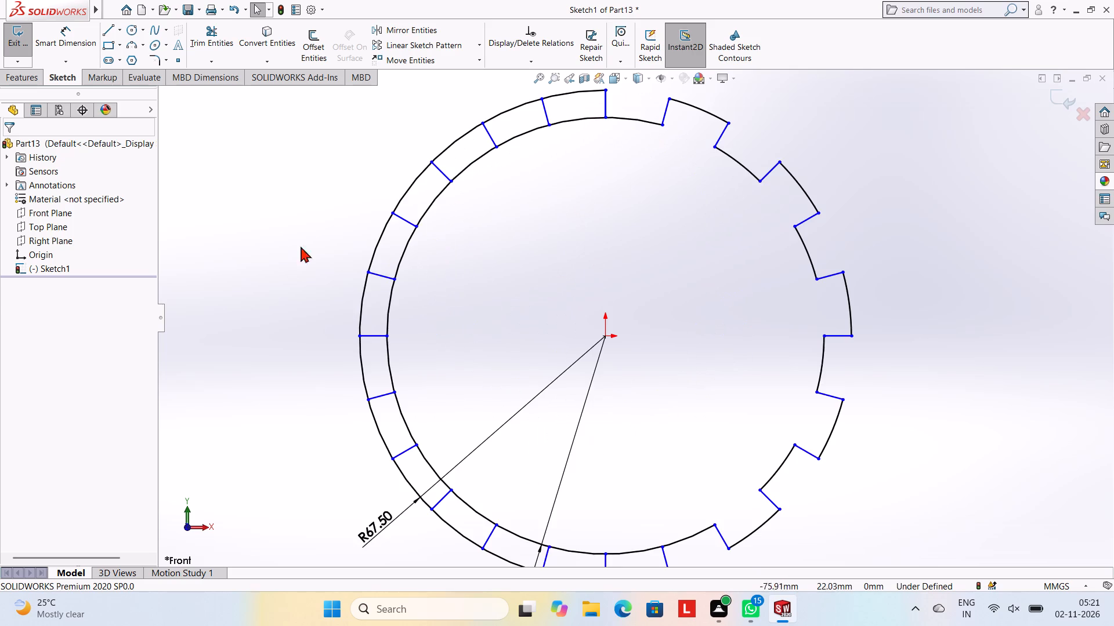
{"action": "left_click", "coordinate": [216, 30]}
{"action": "scroll", "coordinate": [650, 228], "scroll_direction": "up", "scroll_amount": 2}
{"action": "scroll", "coordinate": [646, 221], "scroll_direction": "down", "scroll_amount": 2}
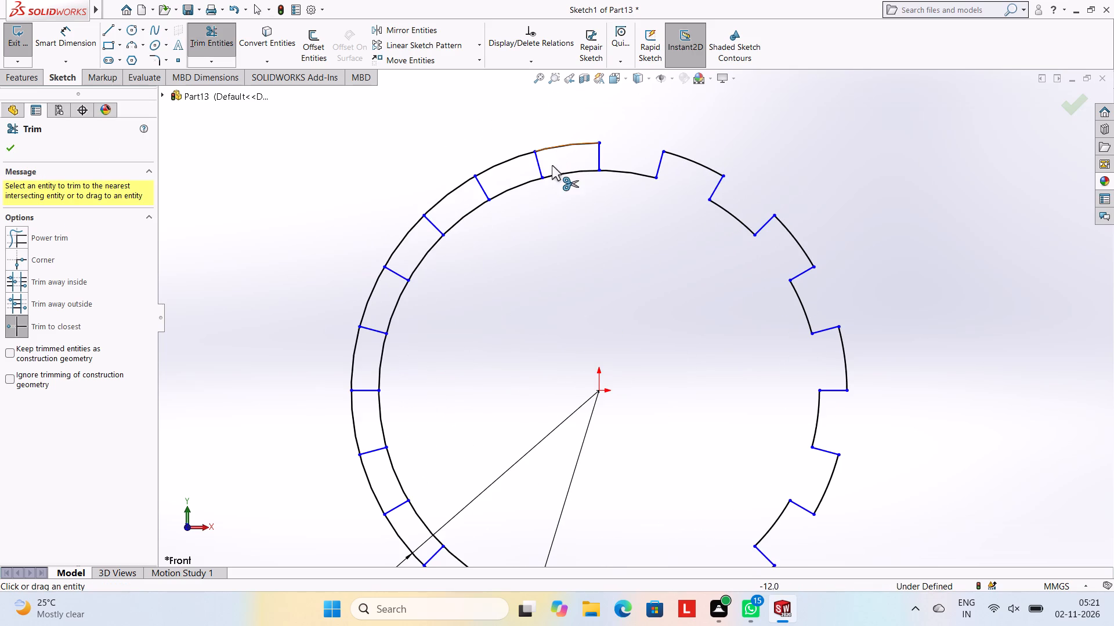
{"action": "left_click", "coordinate": [526, 185]}
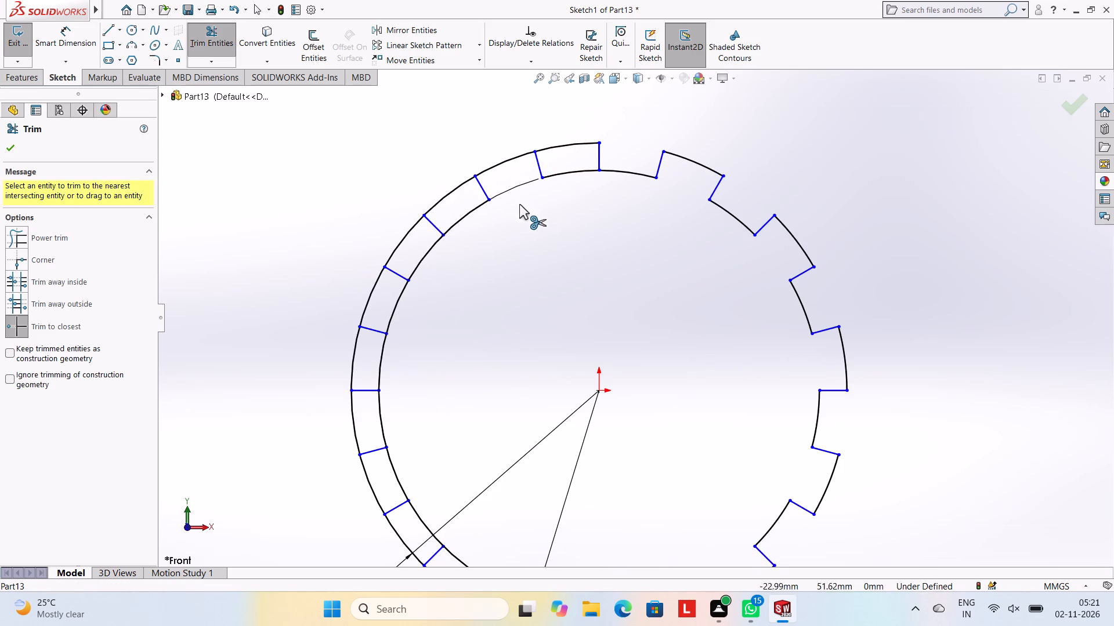
{"action": "left_click", "coordinate": [449, 192]}
{"action": "scroll", "coordinate": [555, 236], "scroll_direction": "up", "scroll_amount": 1}
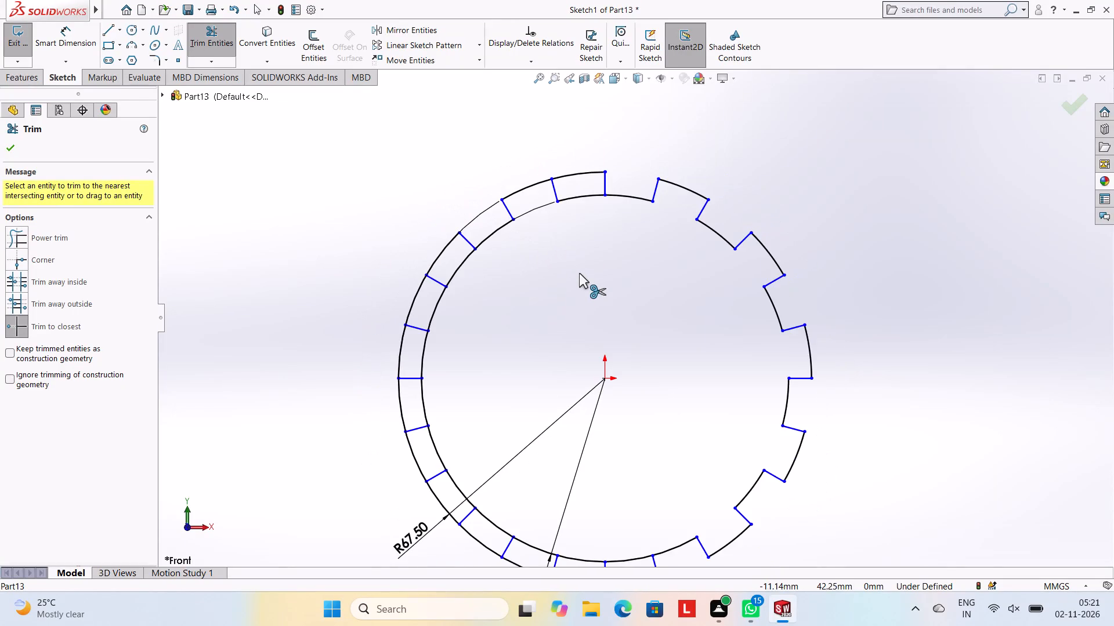
{"action": "scroll", "coordinate": [580, 281], "scroll_direction": "up", "scroll_amount": 1}
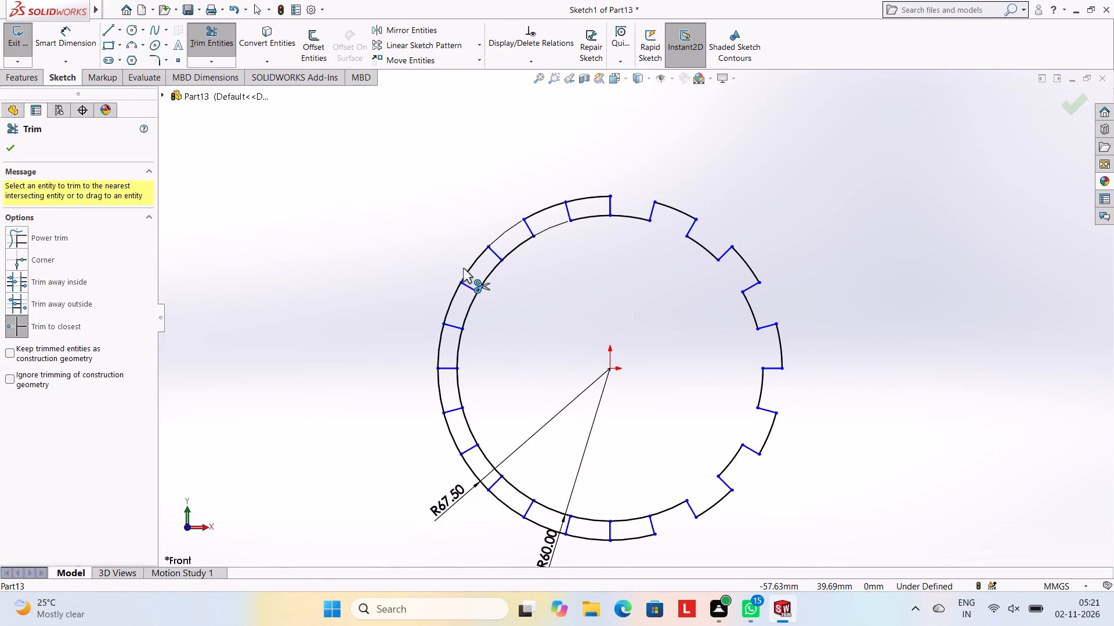
{"action": "left_click", "coordinate": [490, 269]}
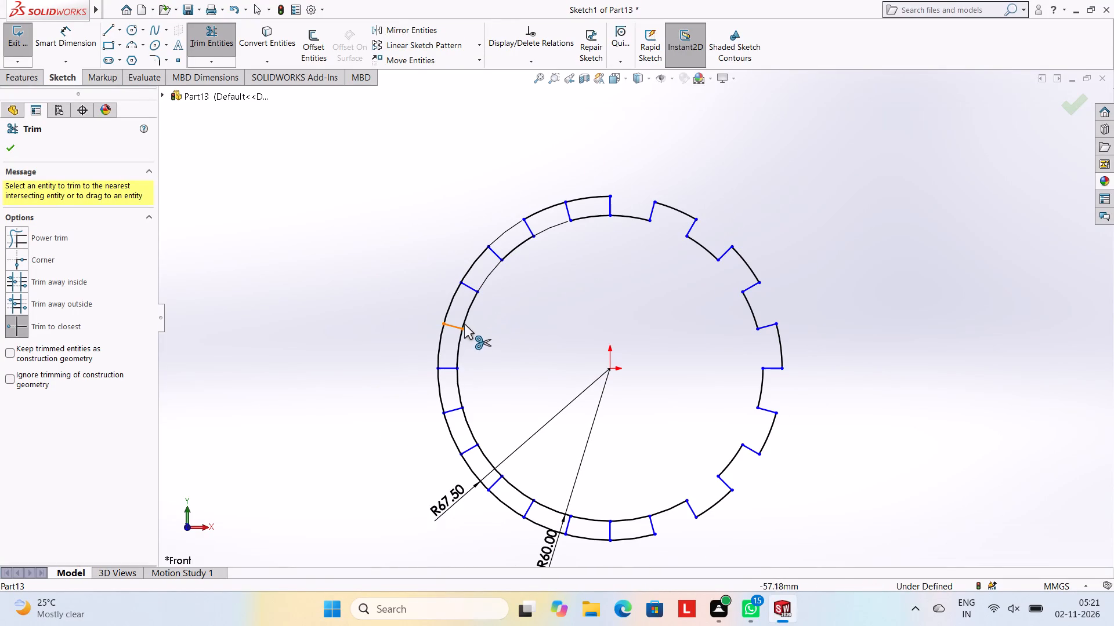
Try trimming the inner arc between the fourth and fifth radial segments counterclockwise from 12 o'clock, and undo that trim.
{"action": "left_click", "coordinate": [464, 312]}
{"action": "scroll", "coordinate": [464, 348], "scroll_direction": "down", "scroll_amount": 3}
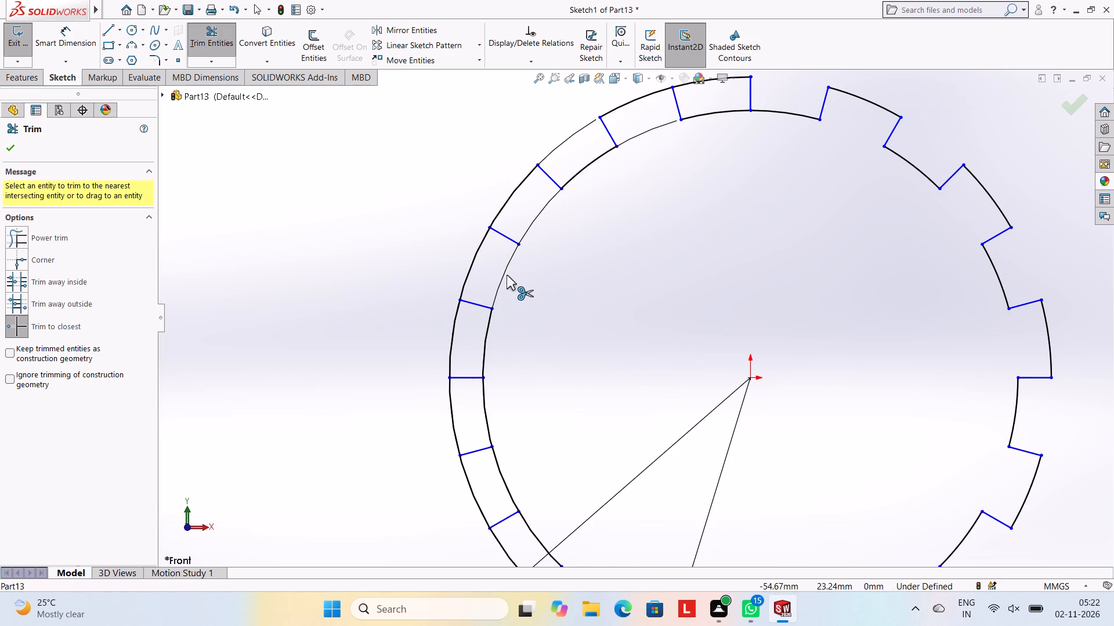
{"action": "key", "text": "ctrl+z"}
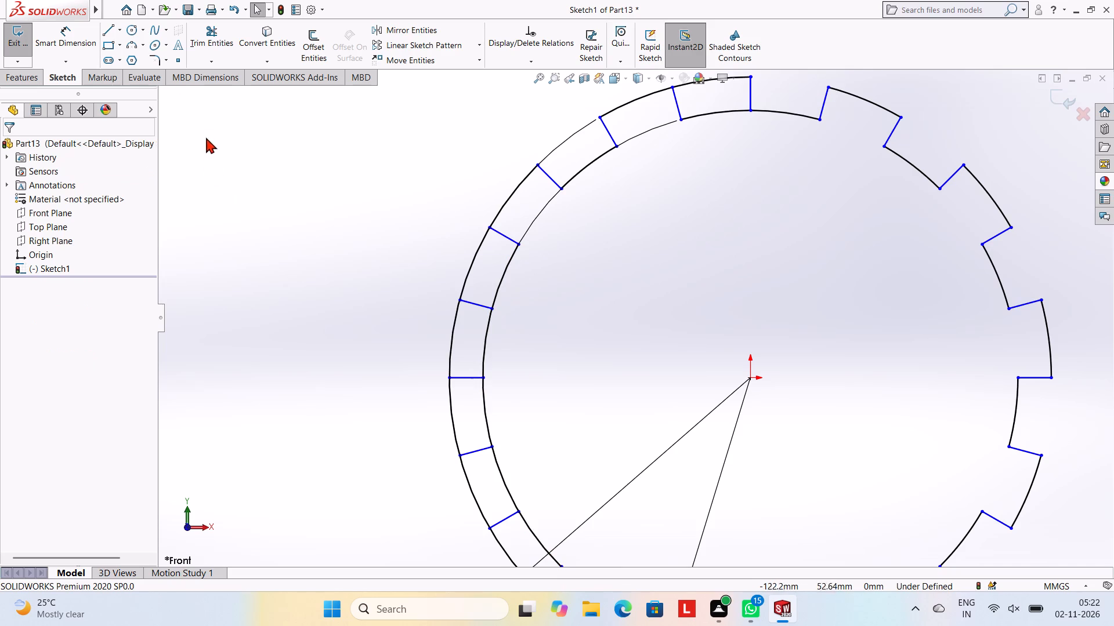
Counterclockwise from 12 o'clock, trim the outer arc between the fourth and fifth radial segments and the inner arc between the fifth and the 9 o'clock segment.
{"action": "left_click", "coordinate": [219, 49]}
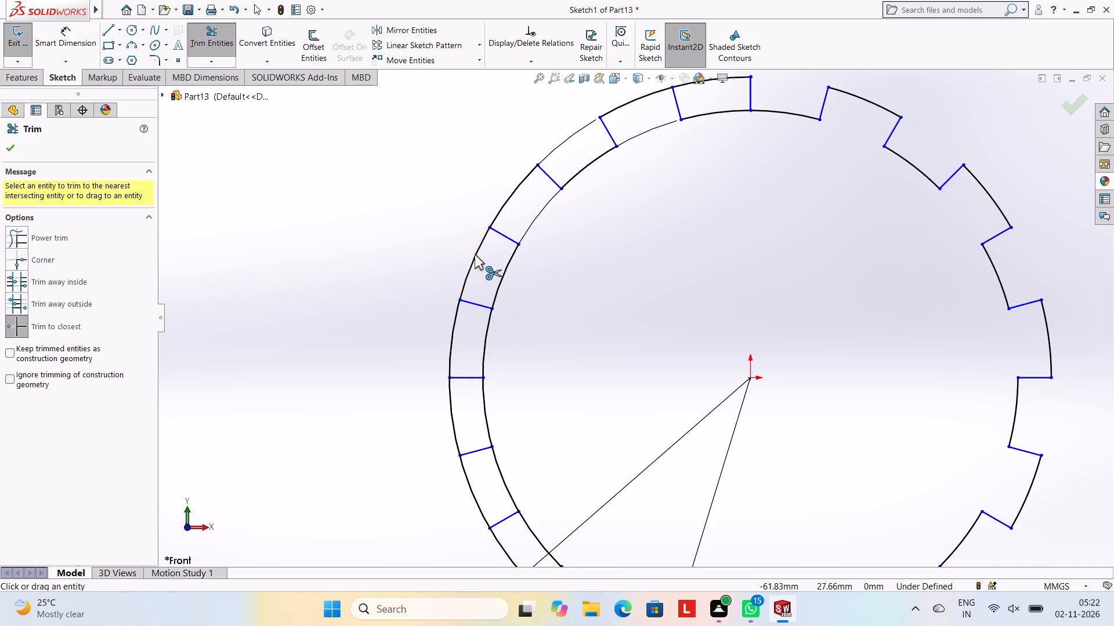
{"action": "left_click", "coordinate": [473, 255]}
{"action": "scroll", "coordinate": [543, 299], "scroll_direction": "up", "scroll_amount": 1}
{"action": "scroll", "coordinate": [543, 299], "scroll_direction": "down", "scroll_amount": 1}
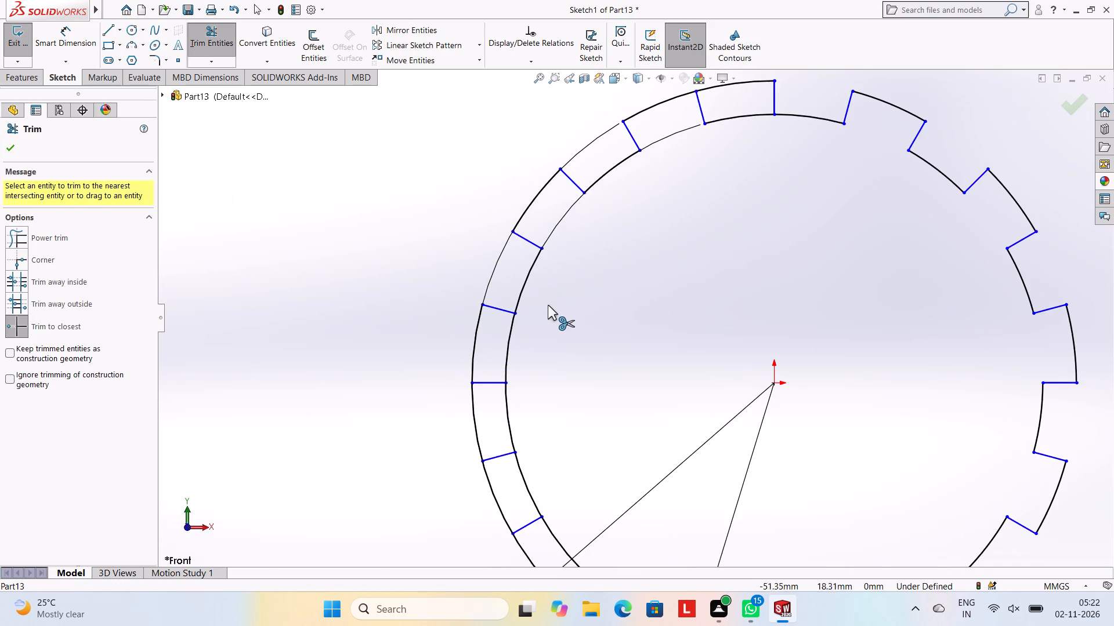
{"action": "left_click", "coordinate": [506, 353]}
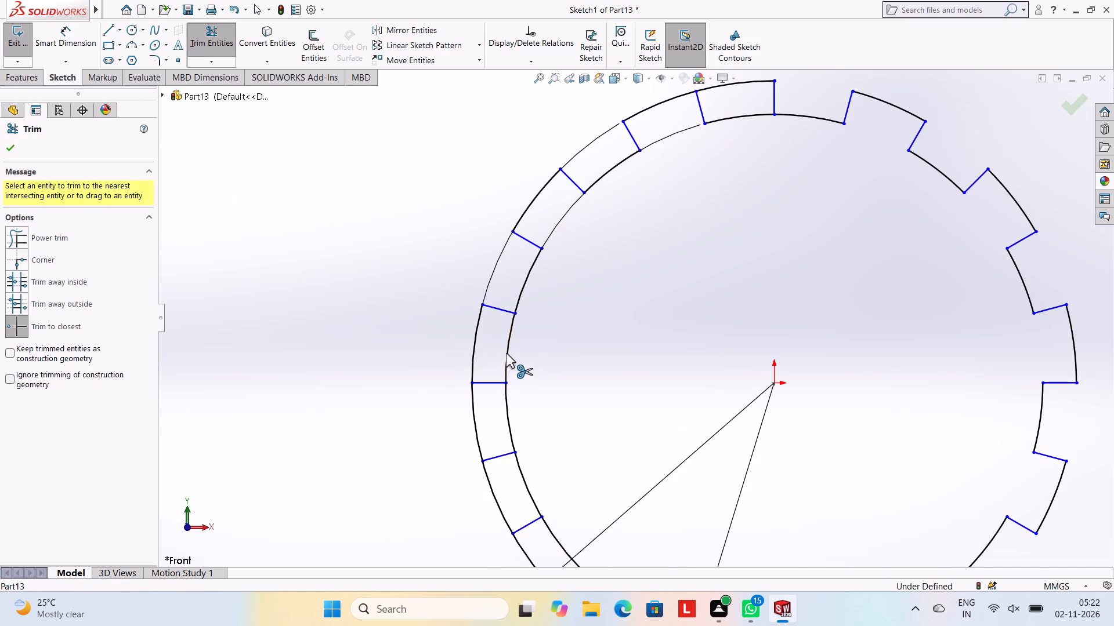
Trim four consecutive arcs alternately counterclockwise from the 9 o'clock radial segment, starting with the outer arc and ending with an inner arc.
{"action": "scroll", "coordinate": [664, 386], "scroll_direction": "up", "scroll_amount": 2}
{"action": "scroll", "coordinate": [661, 373], "scroll_direction": "down", "scroll_amount": 3}
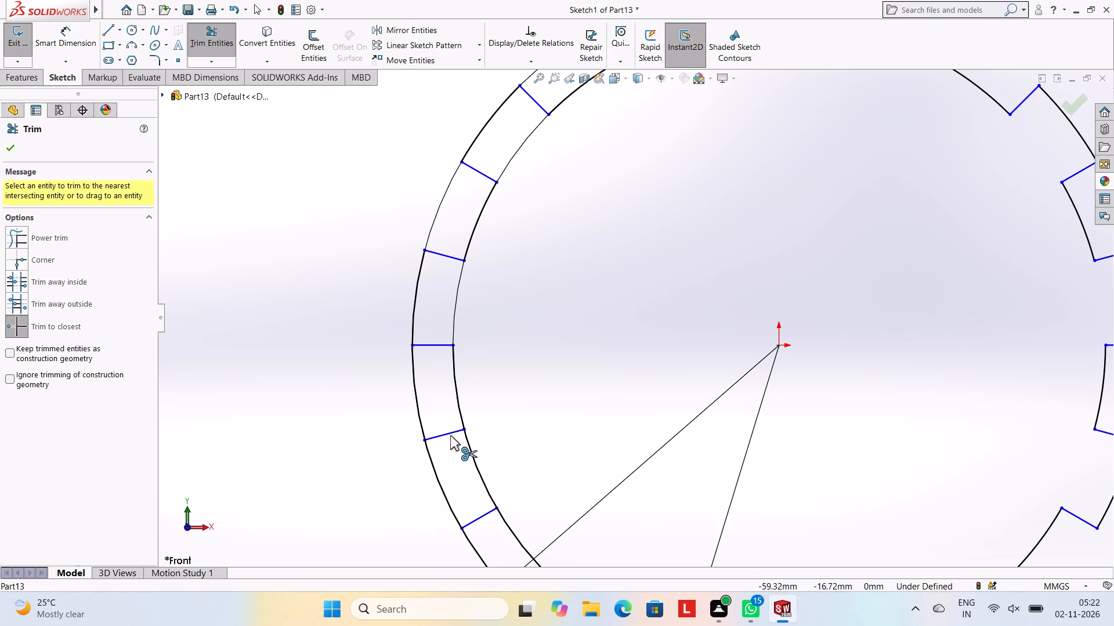
{"action": "left_click", "coordinate": [417, 402]}
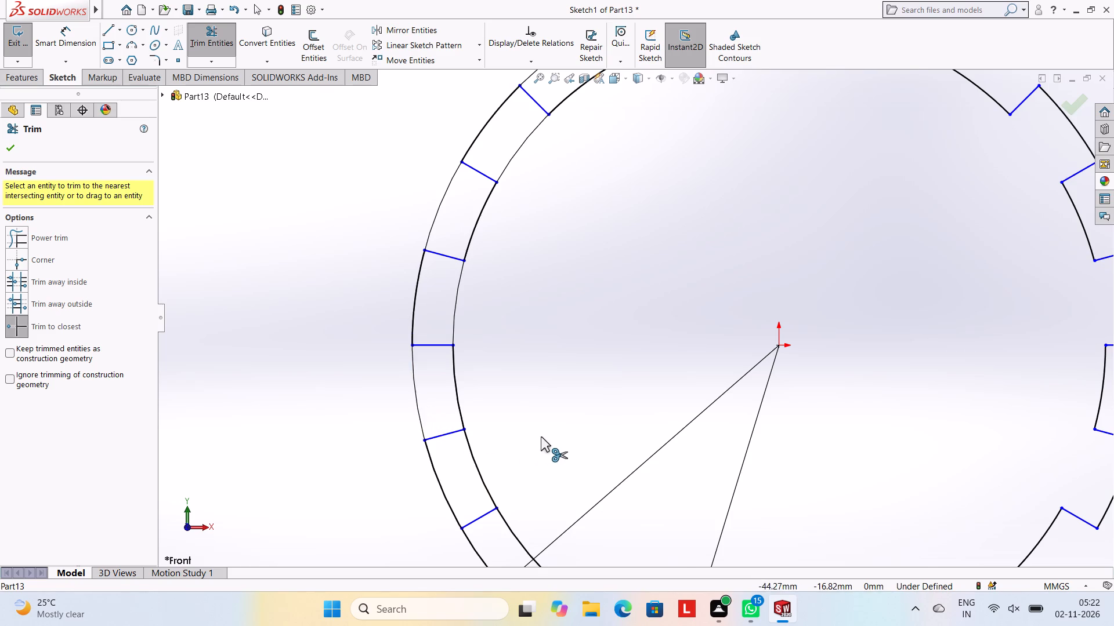
{"action": "scroll", "coordinate": [541, 436], "scroll_direction": "up", "scroll_amount": 2}
{"action": "scroll", "coordinate": [541, 436], "scroll_direction": "down", "scroll_amount": 1}
{"action": "left_click", "coordinate": [529, 418]}
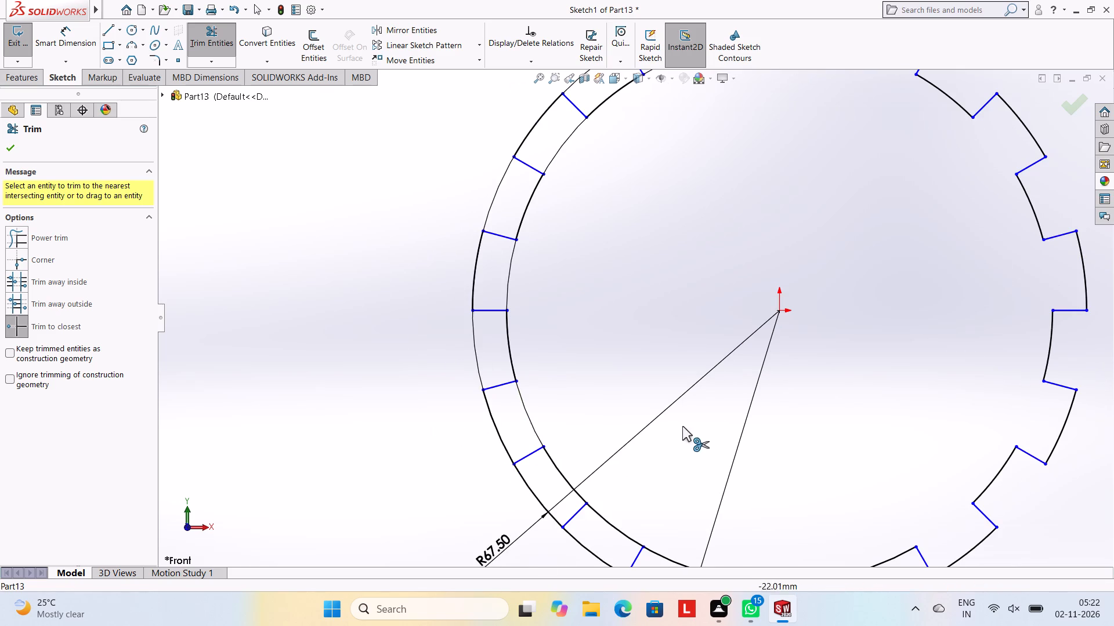
{"action": "scroll", "coordinate": [682, 426], "scroll_direction": "up", "scroll_amount": 2}
{"action": "scroll", "coordinate": [682, 426], "scroll_direction": "down", "scroll_amount": 3}
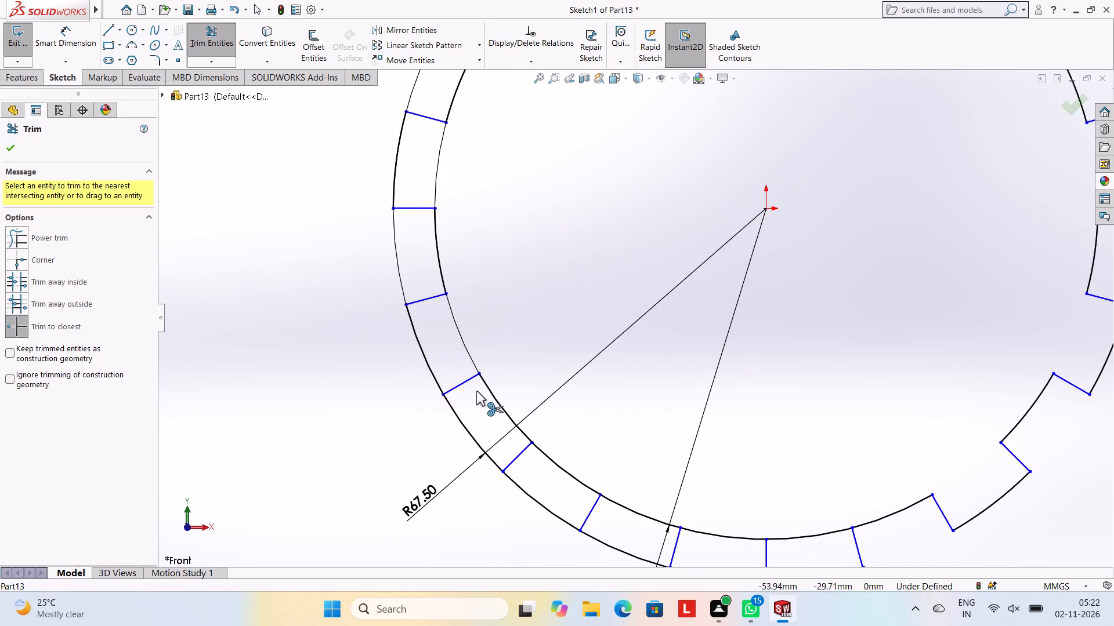
{"action": "left_click", "coordinate": [465, 426]}
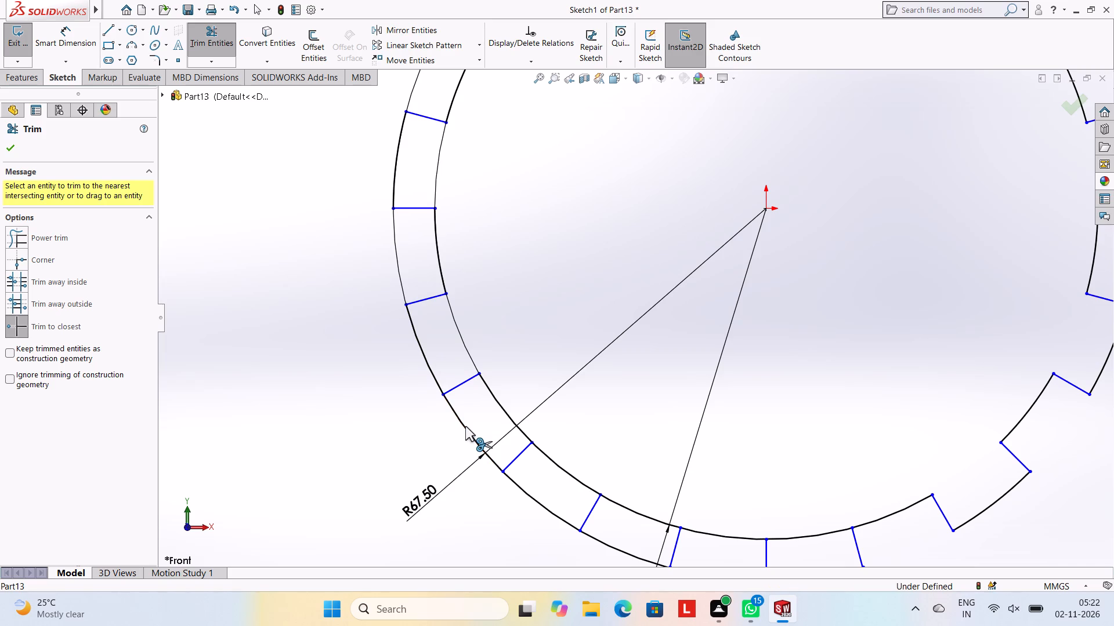
{"action": "left_click", "coordinate": [550, 457]}
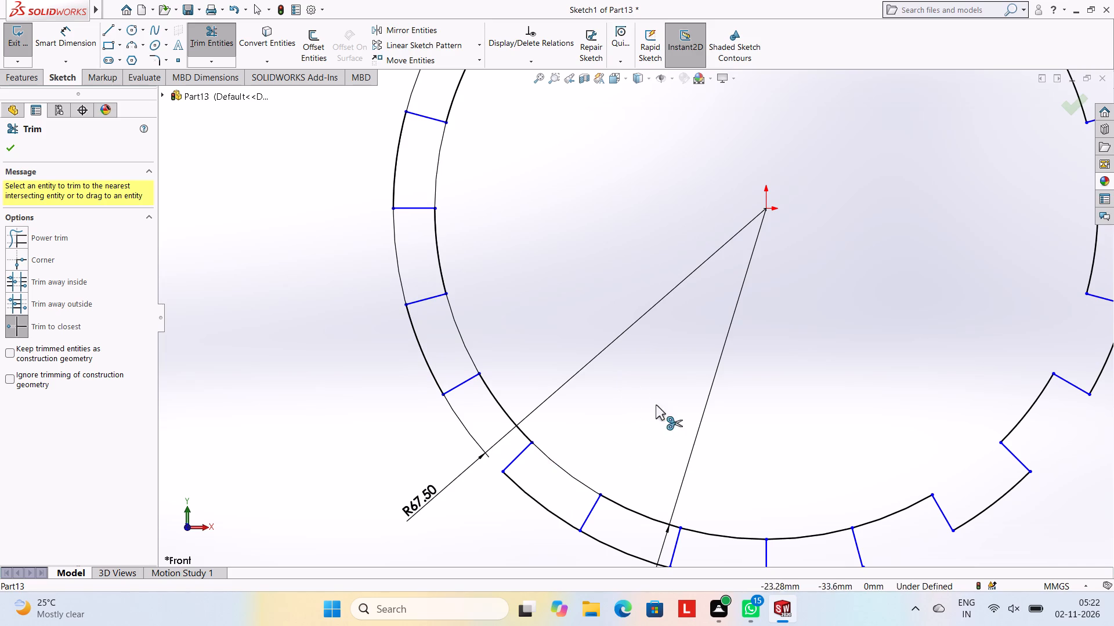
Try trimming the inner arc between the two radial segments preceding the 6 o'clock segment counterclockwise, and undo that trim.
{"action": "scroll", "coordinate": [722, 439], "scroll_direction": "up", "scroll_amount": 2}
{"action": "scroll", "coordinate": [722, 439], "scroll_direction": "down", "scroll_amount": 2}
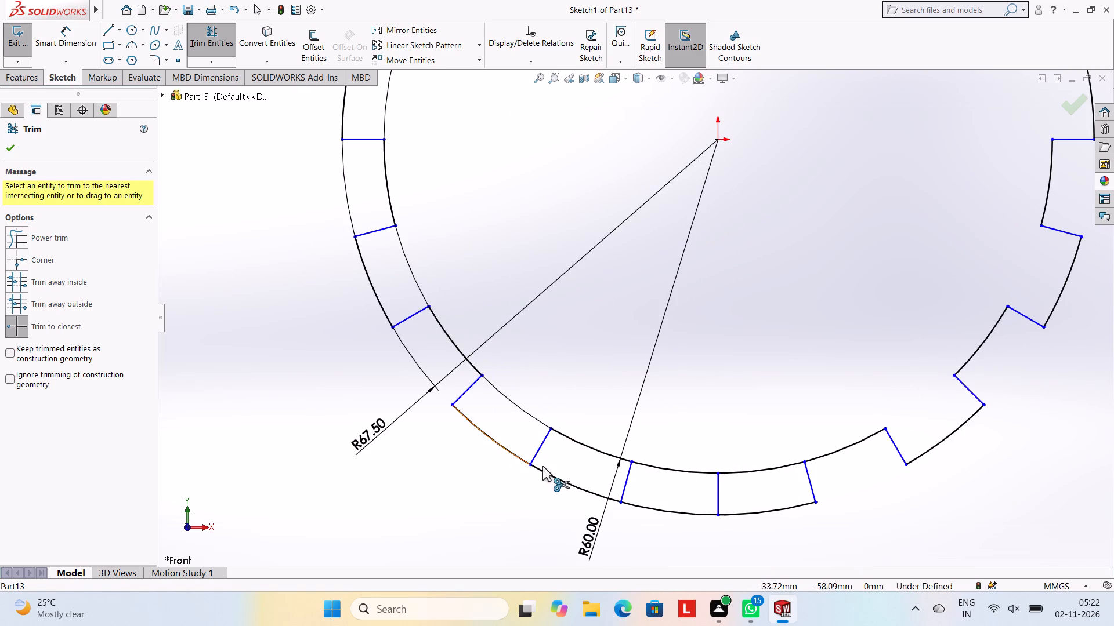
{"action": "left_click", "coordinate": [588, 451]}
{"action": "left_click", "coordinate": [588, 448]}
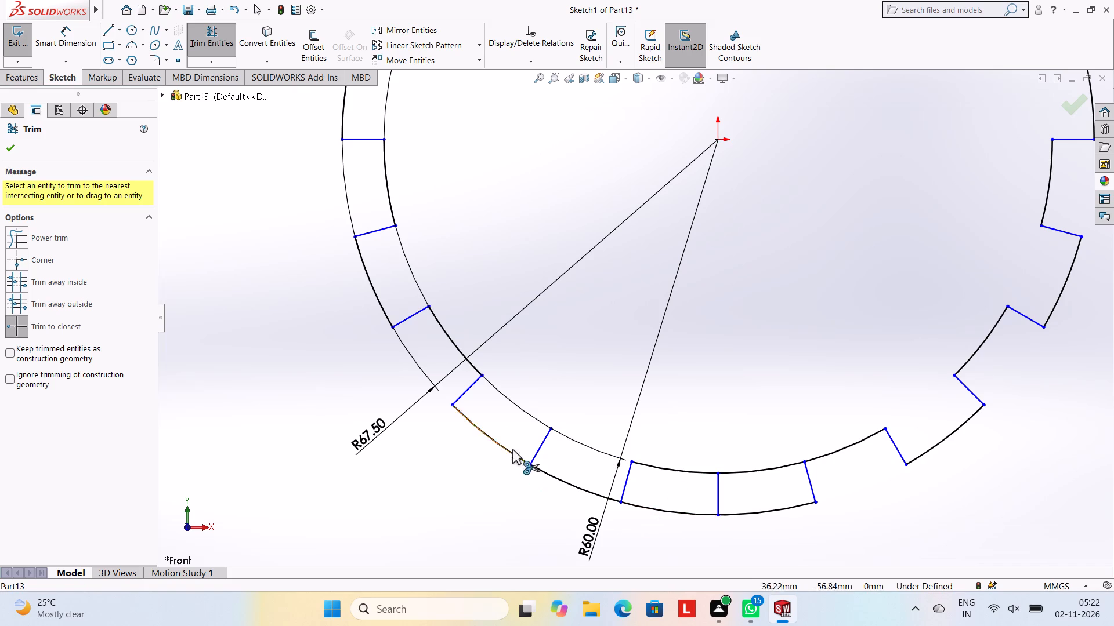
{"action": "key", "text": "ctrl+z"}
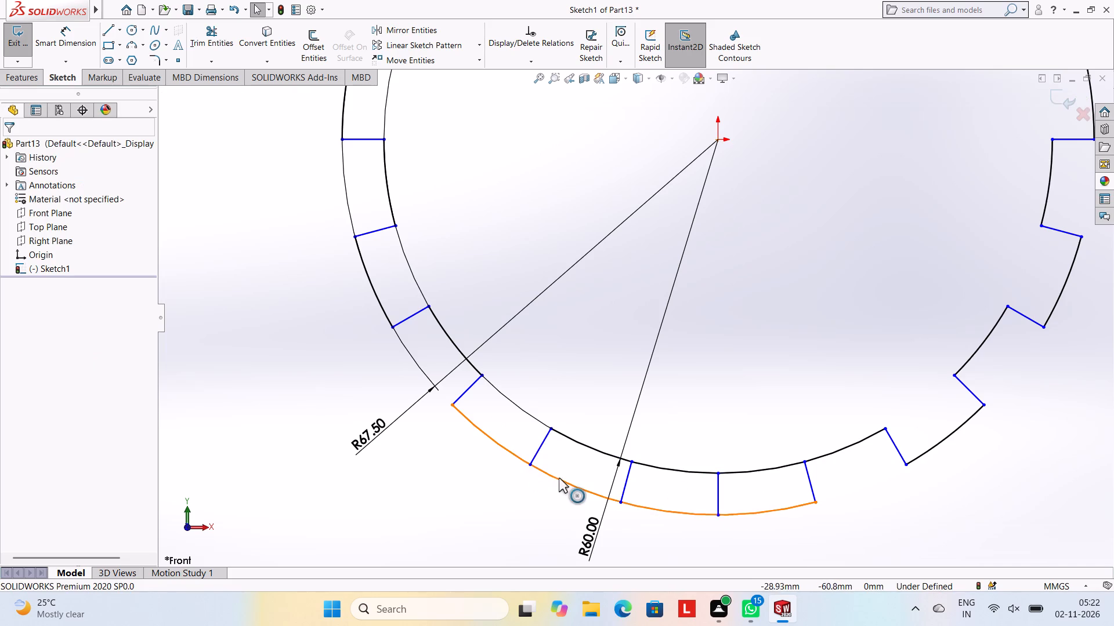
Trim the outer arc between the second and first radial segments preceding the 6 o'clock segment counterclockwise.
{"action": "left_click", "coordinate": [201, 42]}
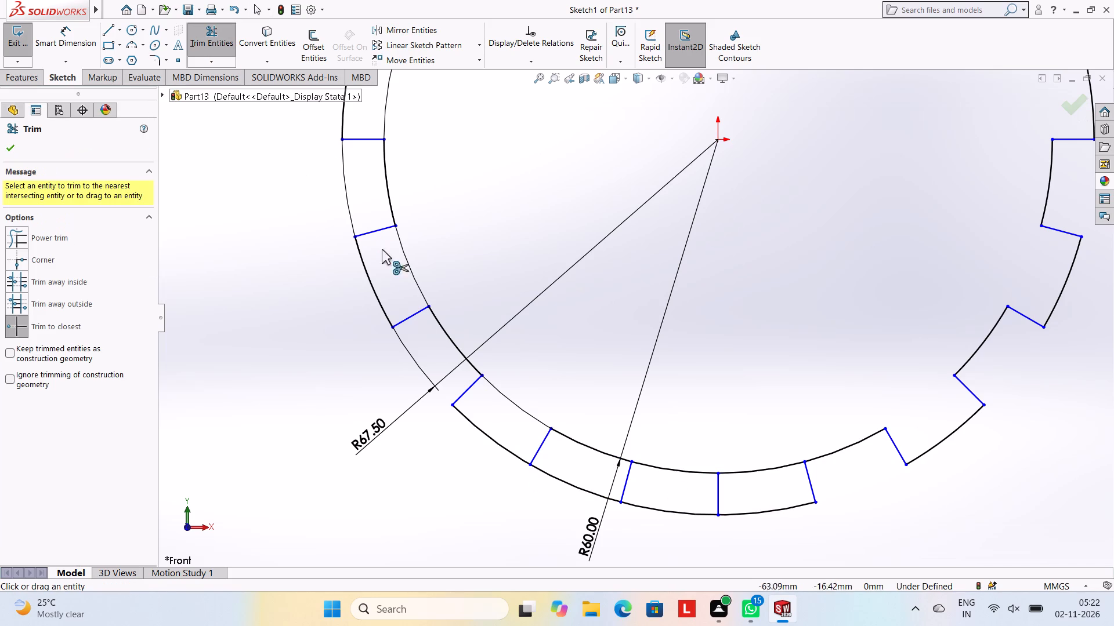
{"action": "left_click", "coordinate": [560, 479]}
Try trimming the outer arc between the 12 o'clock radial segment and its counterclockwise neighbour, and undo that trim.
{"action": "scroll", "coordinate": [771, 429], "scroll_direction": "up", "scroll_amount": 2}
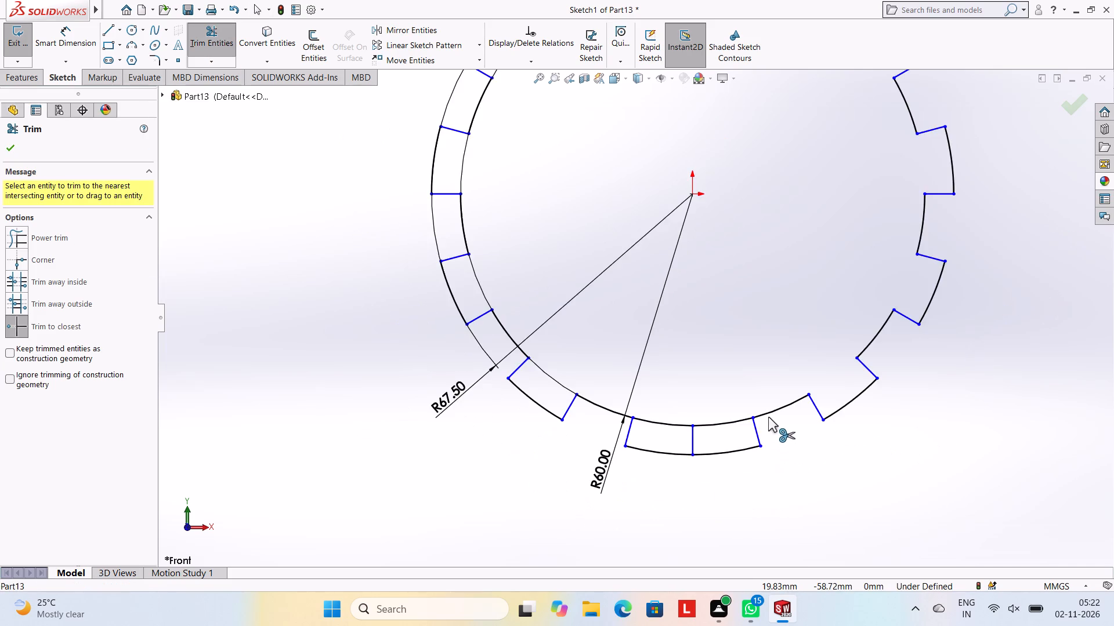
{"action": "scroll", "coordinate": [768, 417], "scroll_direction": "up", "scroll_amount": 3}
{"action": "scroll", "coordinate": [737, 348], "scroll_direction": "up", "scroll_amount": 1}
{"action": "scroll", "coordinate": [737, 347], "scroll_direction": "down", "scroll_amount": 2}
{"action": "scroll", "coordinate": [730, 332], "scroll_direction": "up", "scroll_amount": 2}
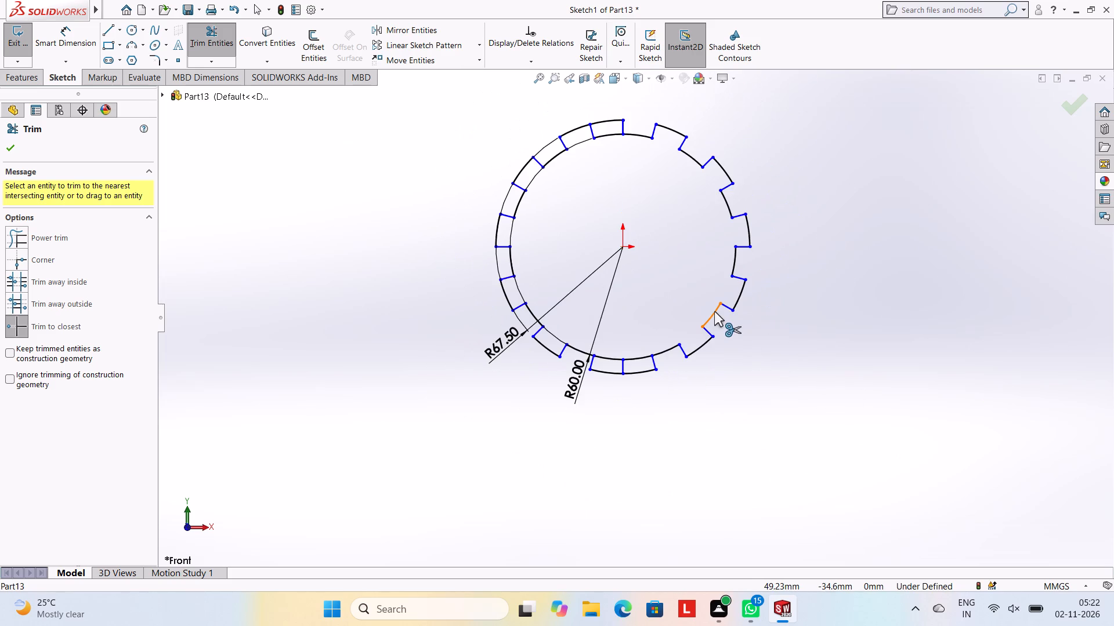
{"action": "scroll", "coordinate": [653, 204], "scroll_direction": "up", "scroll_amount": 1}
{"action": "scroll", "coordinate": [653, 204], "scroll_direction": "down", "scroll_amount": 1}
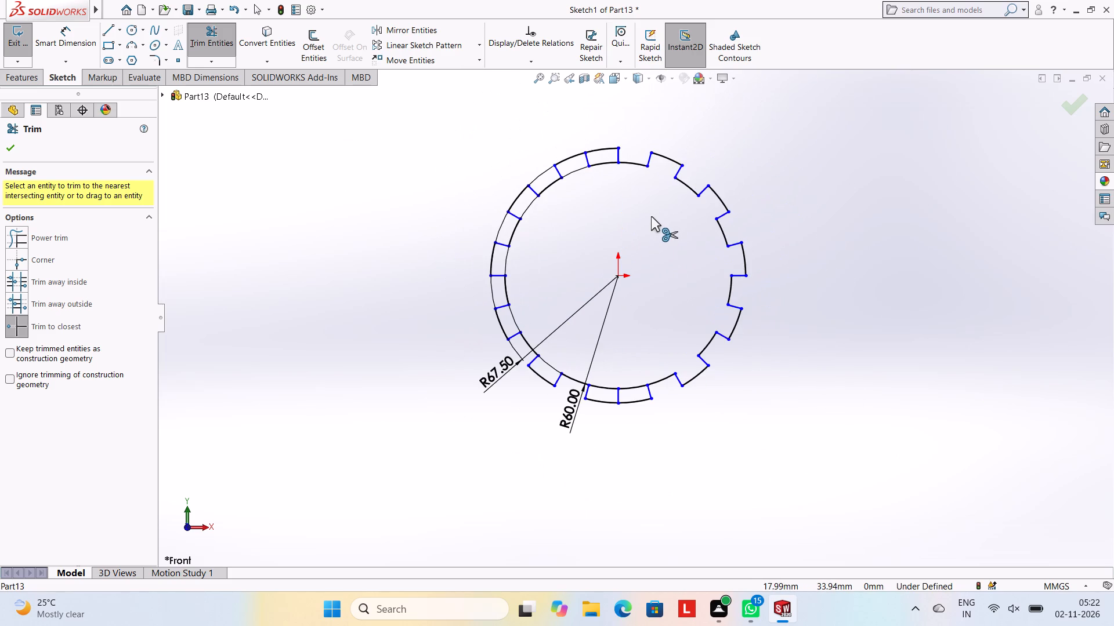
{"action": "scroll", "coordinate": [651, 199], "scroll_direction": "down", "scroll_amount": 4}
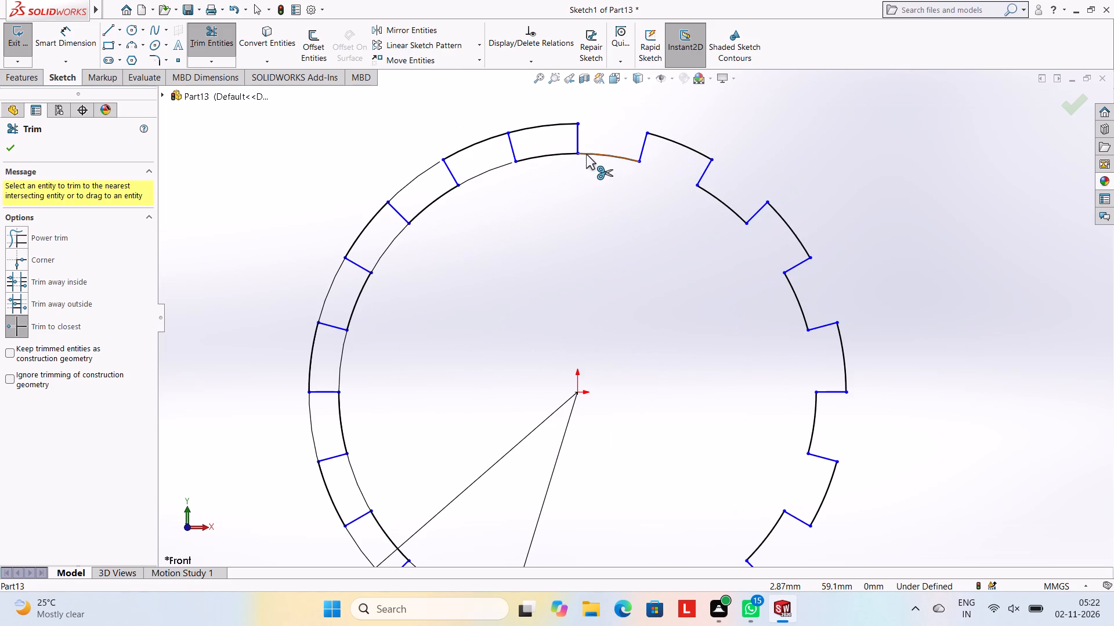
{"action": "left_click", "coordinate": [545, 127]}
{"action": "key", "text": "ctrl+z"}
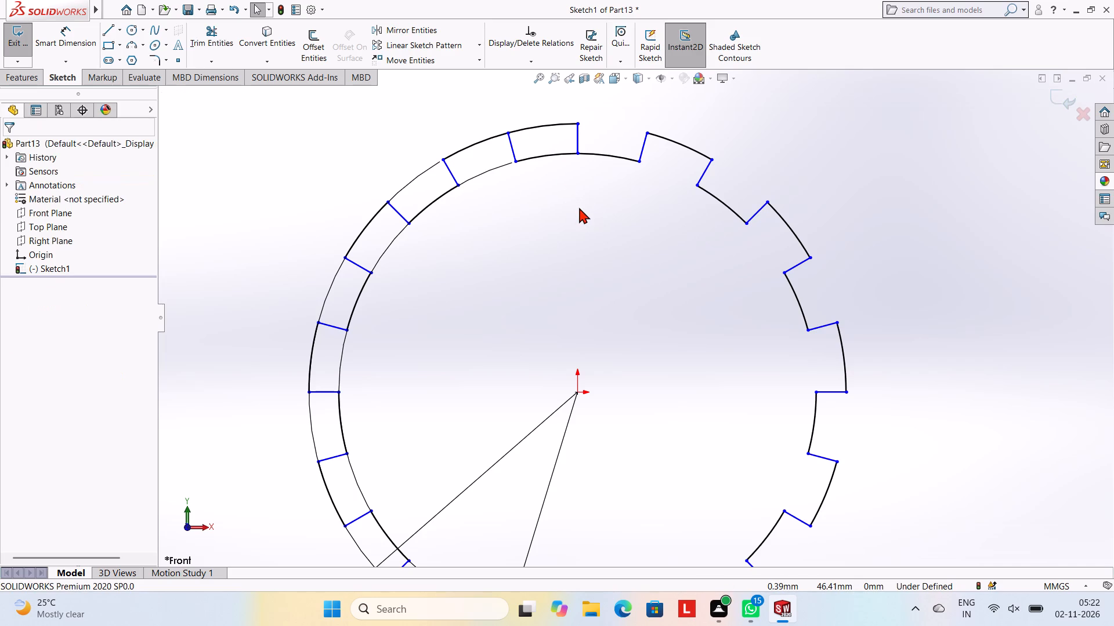
Undo all arc trims made after the circular pattern, keeping the full set of patterned radial segments.
{"action": "key", "text": "ctrl+z"}
{"action": "key", "text": "ctrl+z"}
{"action": "key", "text": "ctrl+z"}
{"action": "key", "text": "ctrl+z"}
{"action": "key", "text": "ctrl+z"}
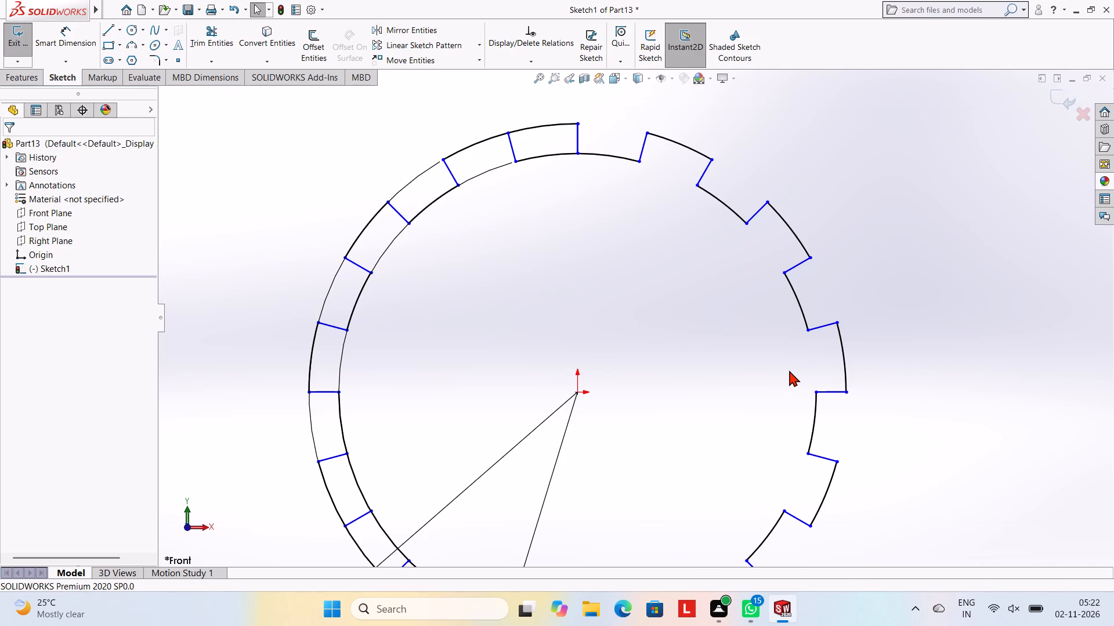
{"action": "key", "text": "ctrl+z"}
{"action": "key", "text": "ctrl+z"}
{"action": "key", "text": "ctrl+z"}
{"action": "key", "text": "ctrl+z"}
{"action": "key", "text": "ctrl+z"}
{"action": "key", "text": "ctrl+z"}
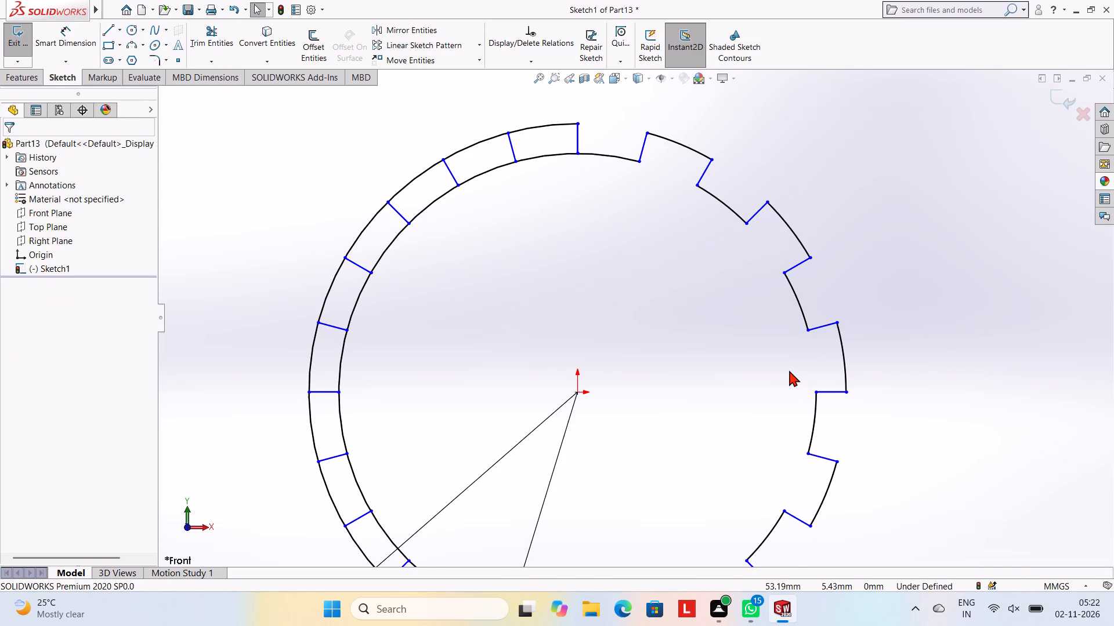
{"action": "key", "text": "ctrl+z"}
{"action": "key", "text": "ctrl+z"}
{"action": "key", "text": "ctrl+z"}
{"action": "key", "text": "ctrl+z"}
{"action": "key", "text": "ctrl+z"}
{"action": "key", "text": "ctrl+z"}
{"action": "key", "text": "ctrl+z"}
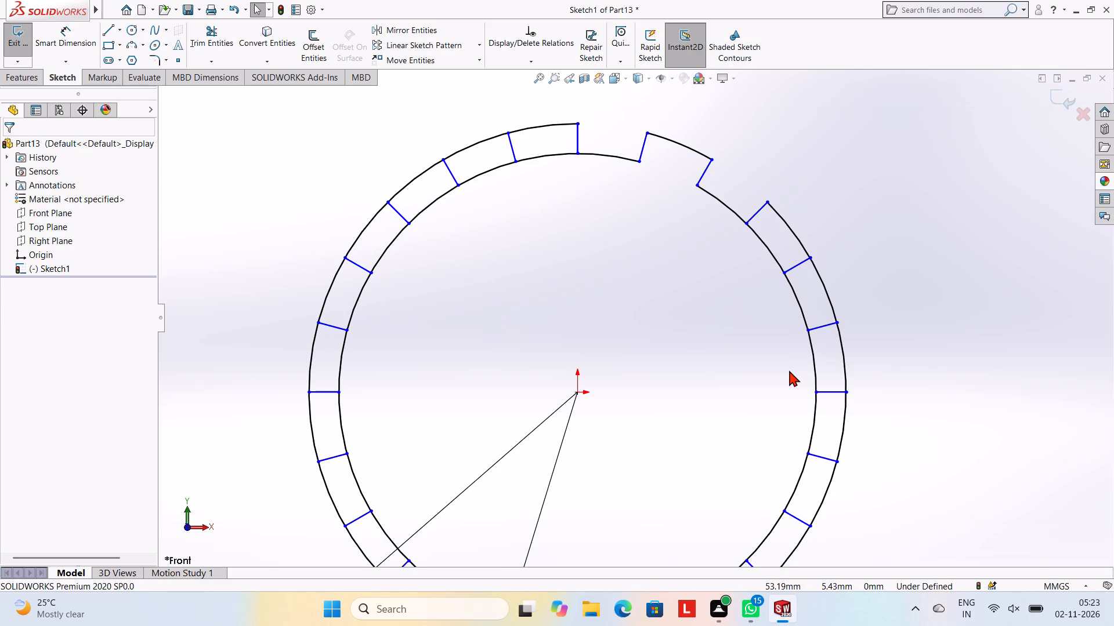
{"action": "key", "text": "ctrl+z"}
{"action": "key", "text": "ctrl+z"}
{"action": "key", "text": "ctrl+z"}
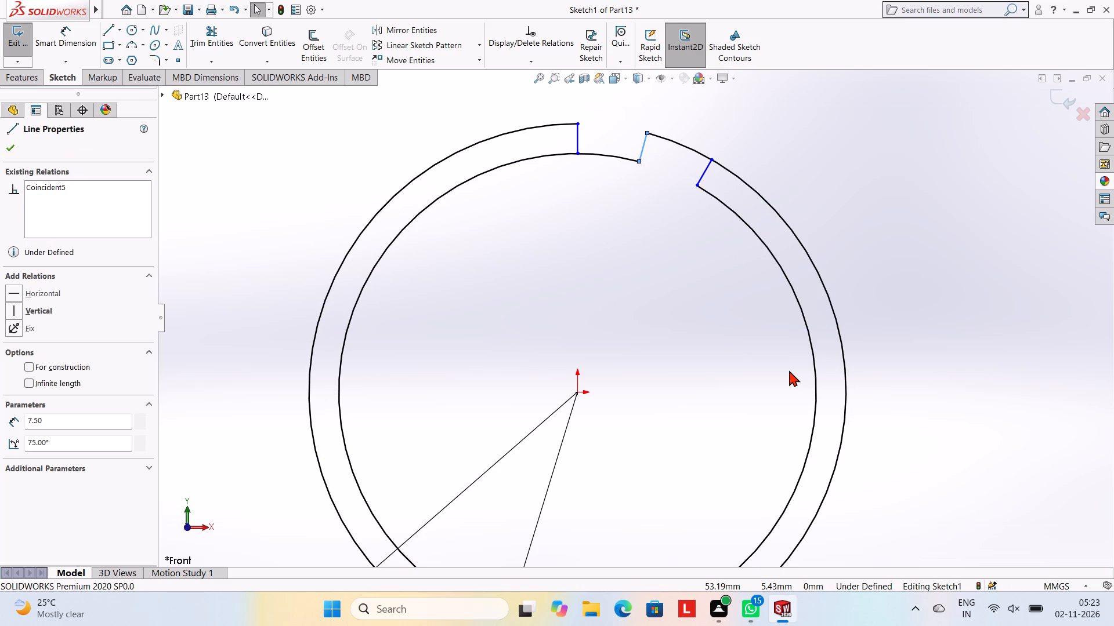
{"action": "key", "text": "ctrl+y"}
{"action": "key", "text": "ctrl+y"}
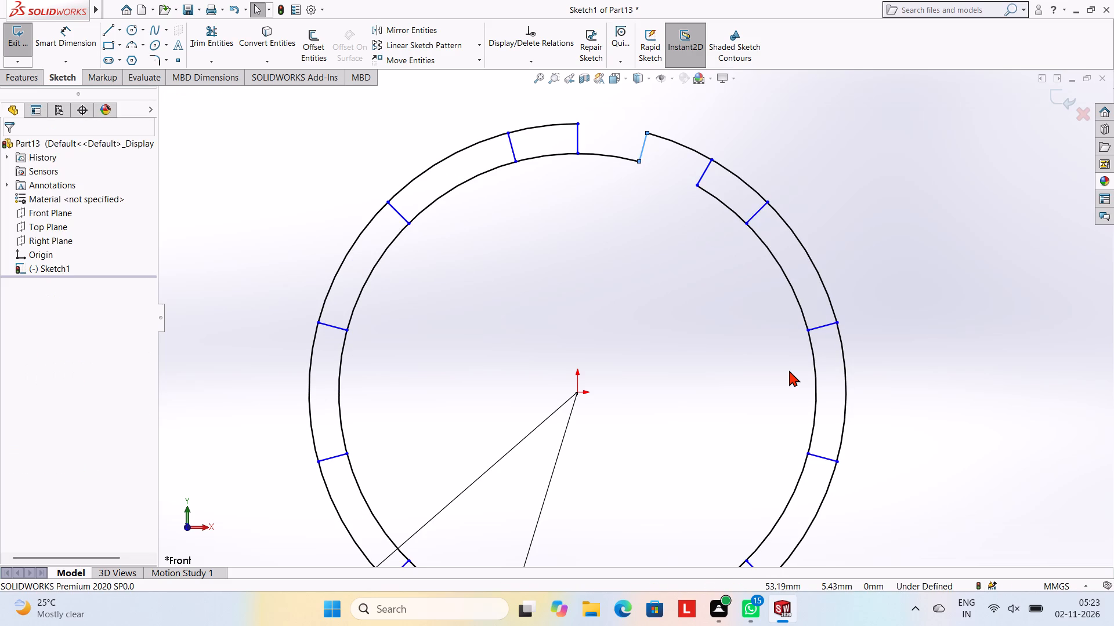
{"action": "key", "text": "Escape"}
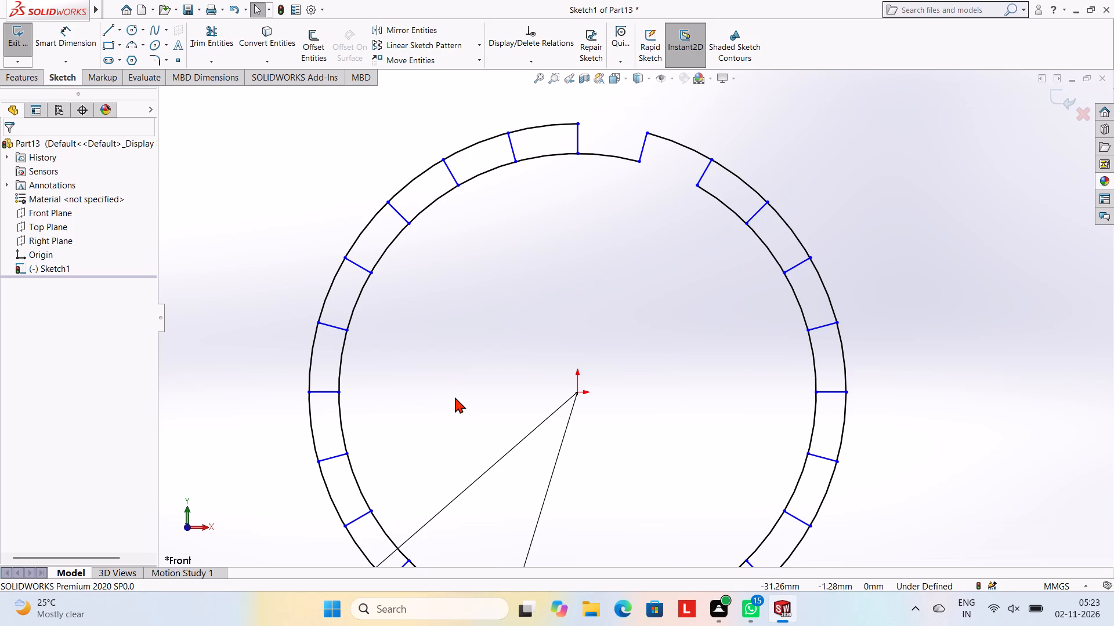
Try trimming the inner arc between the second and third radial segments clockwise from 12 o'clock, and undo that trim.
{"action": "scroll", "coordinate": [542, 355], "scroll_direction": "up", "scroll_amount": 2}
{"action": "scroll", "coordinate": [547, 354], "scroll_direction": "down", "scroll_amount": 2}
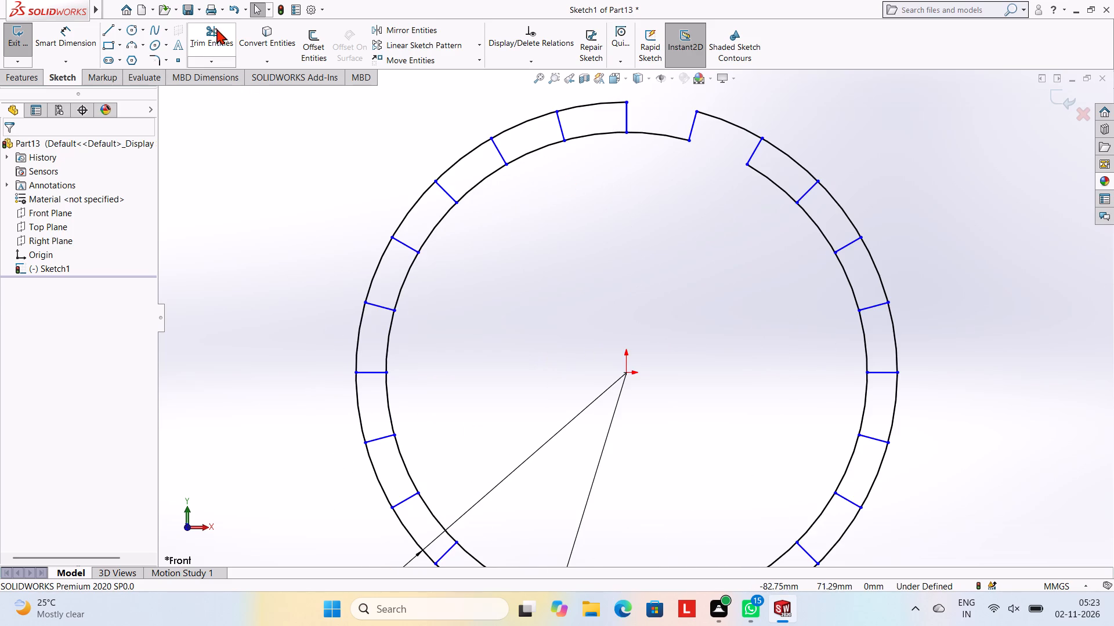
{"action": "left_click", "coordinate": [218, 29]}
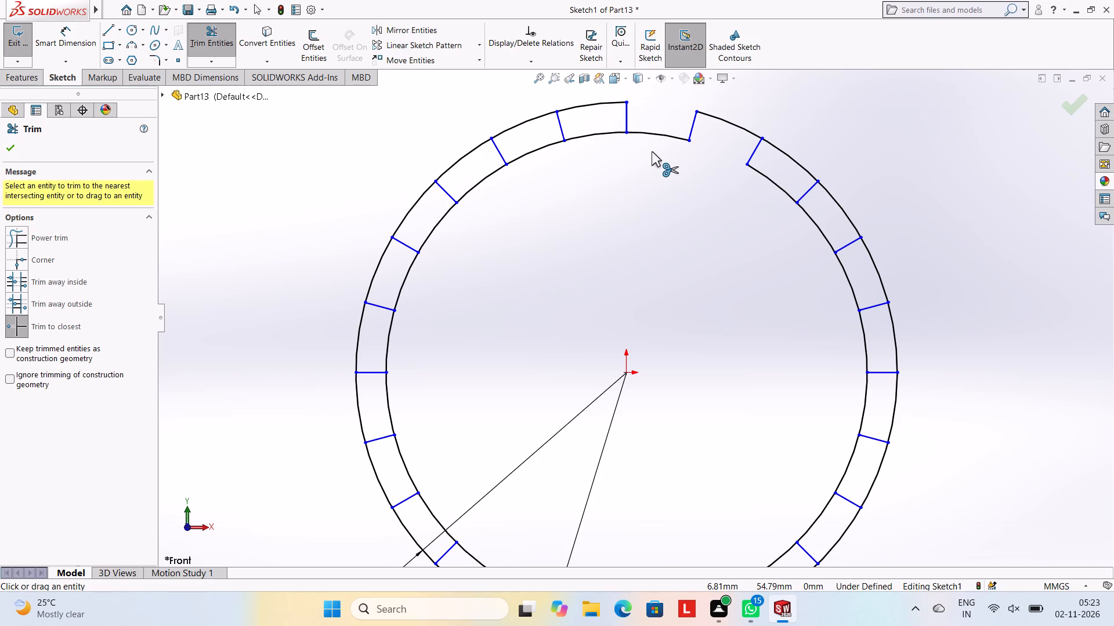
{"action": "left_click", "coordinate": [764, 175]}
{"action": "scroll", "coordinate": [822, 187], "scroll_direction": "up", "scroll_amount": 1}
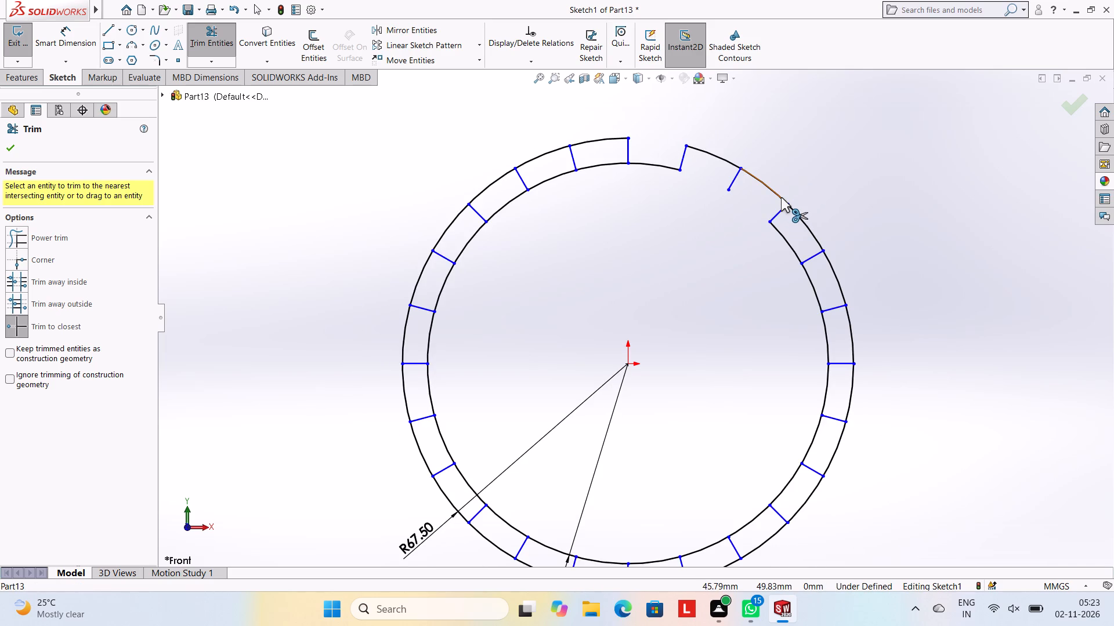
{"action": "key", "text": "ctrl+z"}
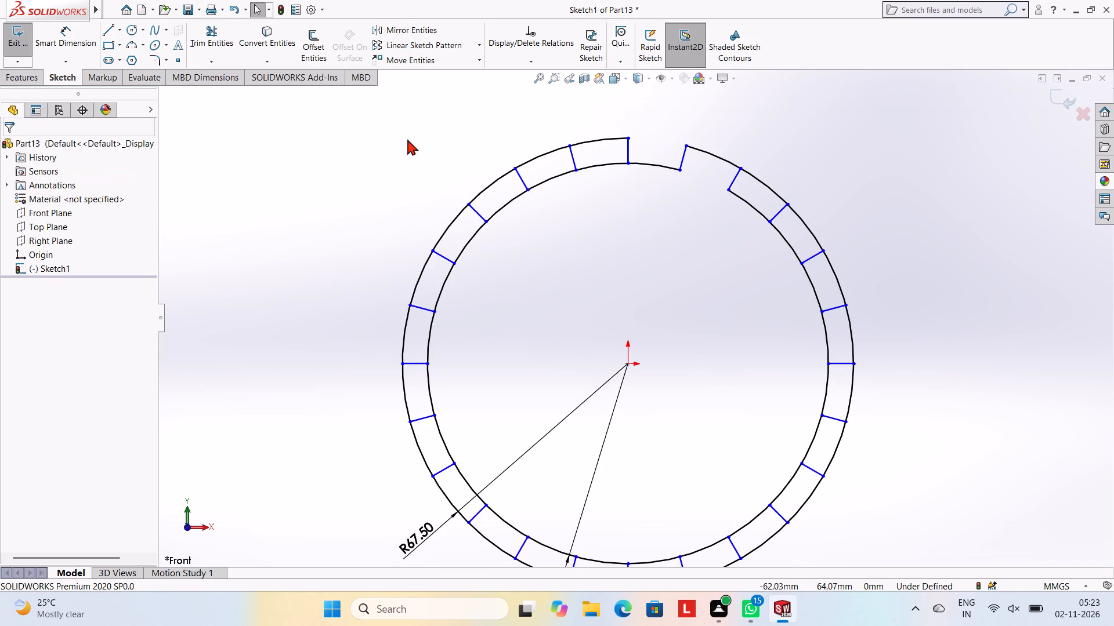
Trim the outer arc between the second and third radial segments clockwise from 12 o'clock.
{"action": "left_click", "coordinate": [204, 38]}
{"action": "scroll", "coordinate": [790, 221], "scroll_direction": "down", "scroll_amount": 3}
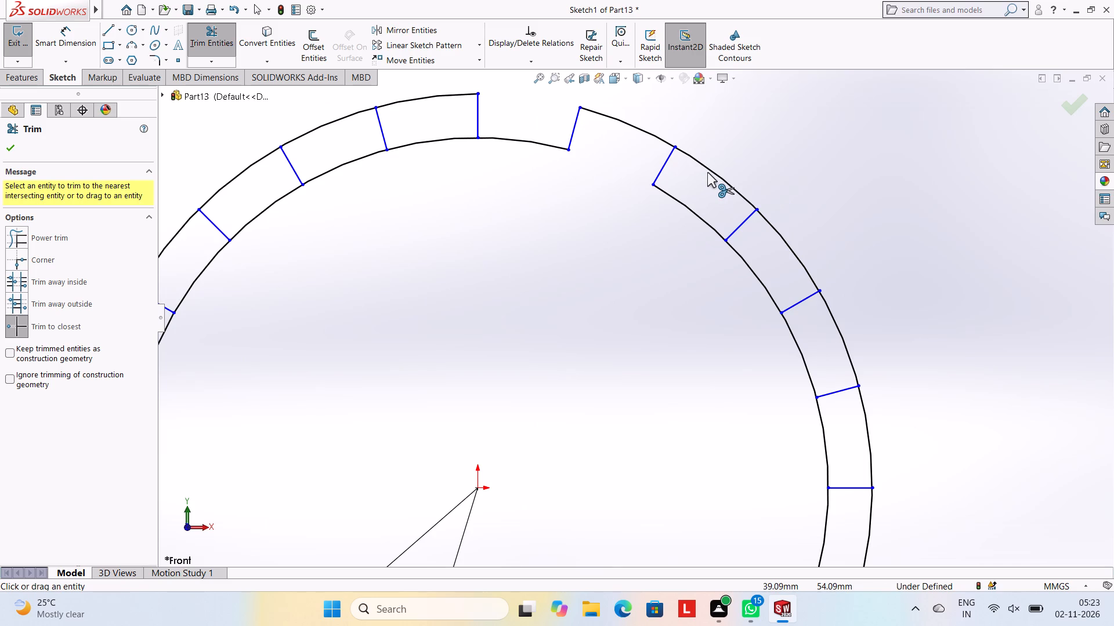
{"action": "left_click", "coordinate": [711, 172]}
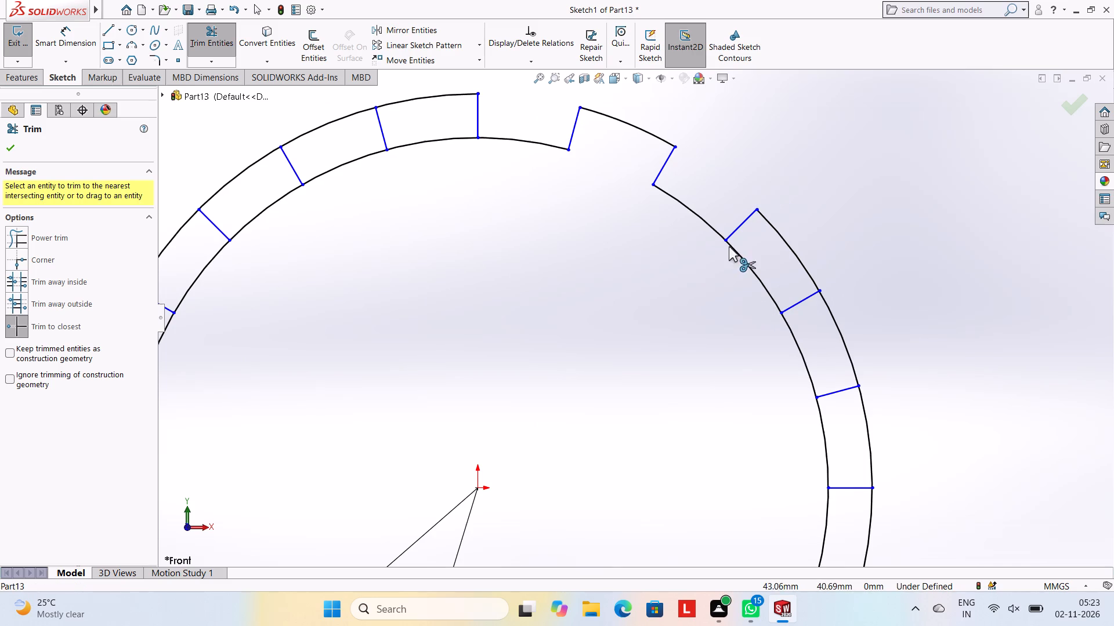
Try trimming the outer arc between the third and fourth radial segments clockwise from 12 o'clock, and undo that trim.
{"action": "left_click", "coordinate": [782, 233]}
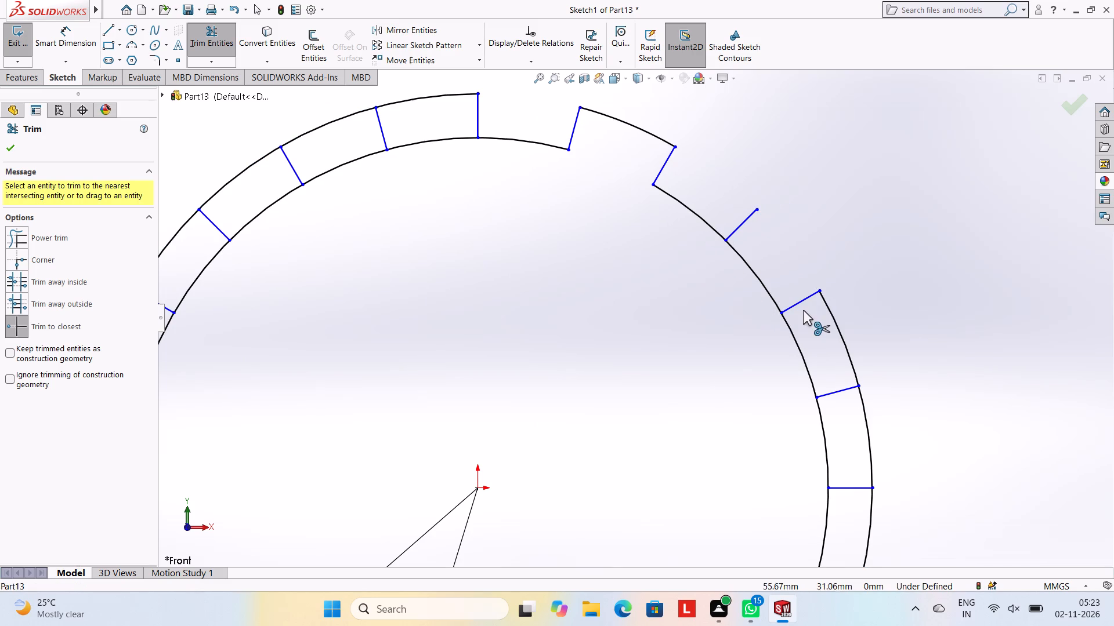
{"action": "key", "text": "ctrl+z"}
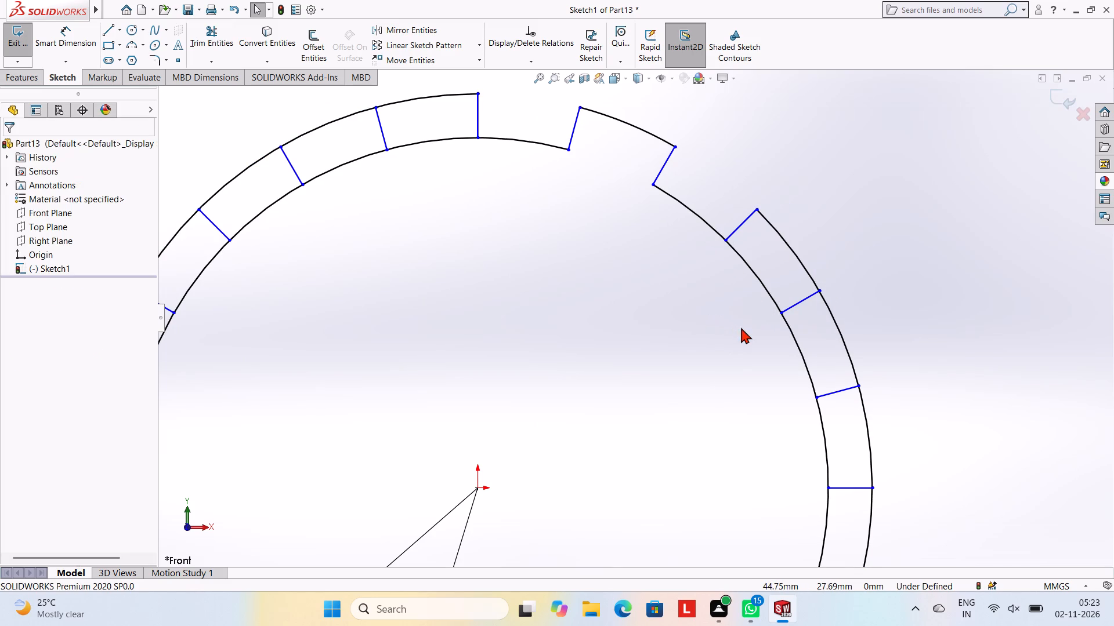
Trim three consecutive arcs alternately, inner, outer, inner, clockwise from the third radial segment after 12 o'clock to the 3 o'clock segment.
{"action": "left_click", "coordinate": [218, 45]}
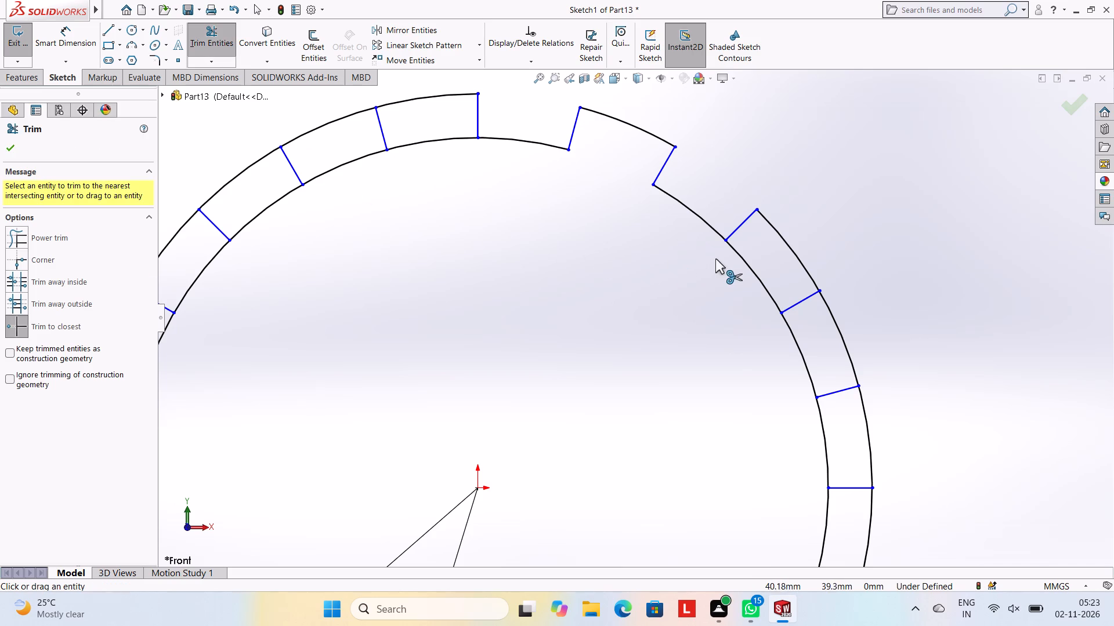
{"action": "left_click", "coordinate": [741, 258]}
{"action": "scroll", "coordinate": [824, 378], "scroll_direction": "up", "scroll_amount": 1}
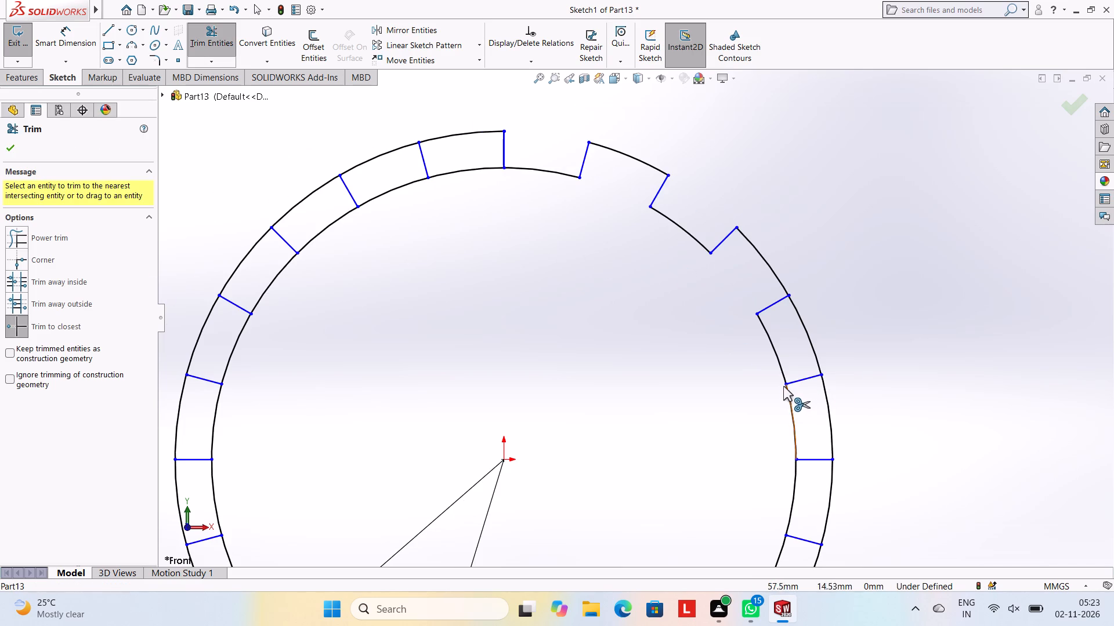
{"action": "left_click", "coordinate": [812, 343]}
{"action": "scroll", "coordinate": [806, 413], "scroll_direction": "up", "scroll_amount": 1}
{"action": "scroll", "coordinate": [802, 410], "scroll_direction": "down", "scroll_amount": 1}
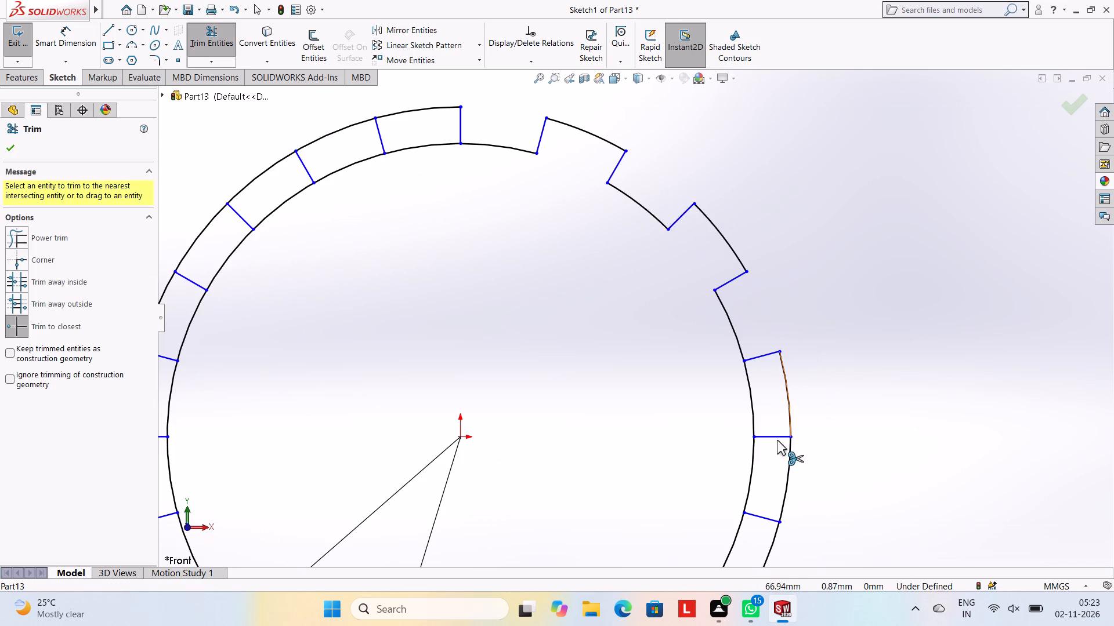
{"action": "left_click", "coordinate": [754, 404]}
Trim six consecutive arcs alternately clockwise from the 3 o'clock to the 6 o'clock radial segment, starting with the outer arc.
{"action": "scroll", "coordinate": [757, 455], "scroll_direction": "up", "scroll_amount": 3}
{"action": "scroll", "coordinate": [748, 420], "scroll_direction": "down", "scroll_amount": 3}
{"action": "scroll", "coordinate": [592, 463], "scroll_direction": "up", "scroll_amount": 1}
{"action": "scroll", "coordinate": [588, 454], "scroll_direction": "down", "scroll_amount": 2}
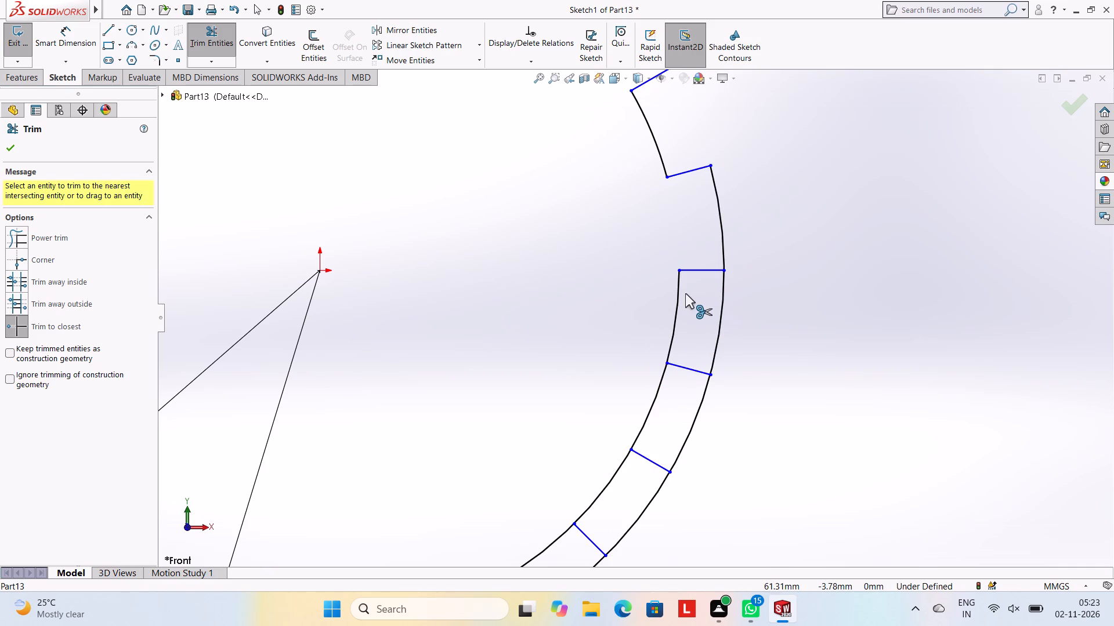
{"action": "left_click", "coordinate": [721, 318]}
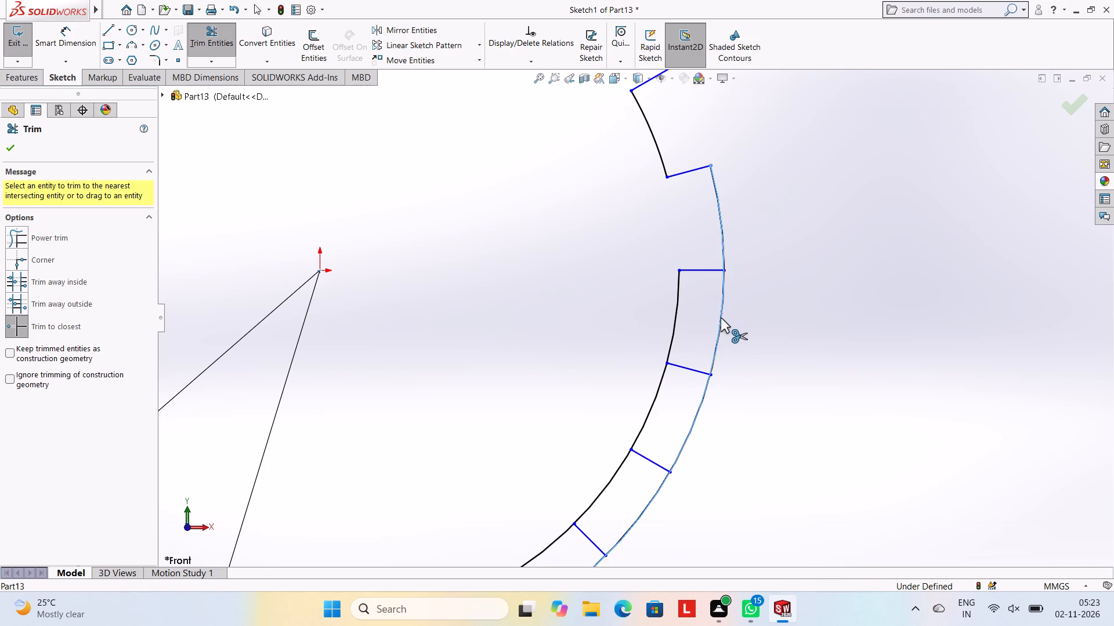
{"action": "left_click", "coordinate": [654, 409]}
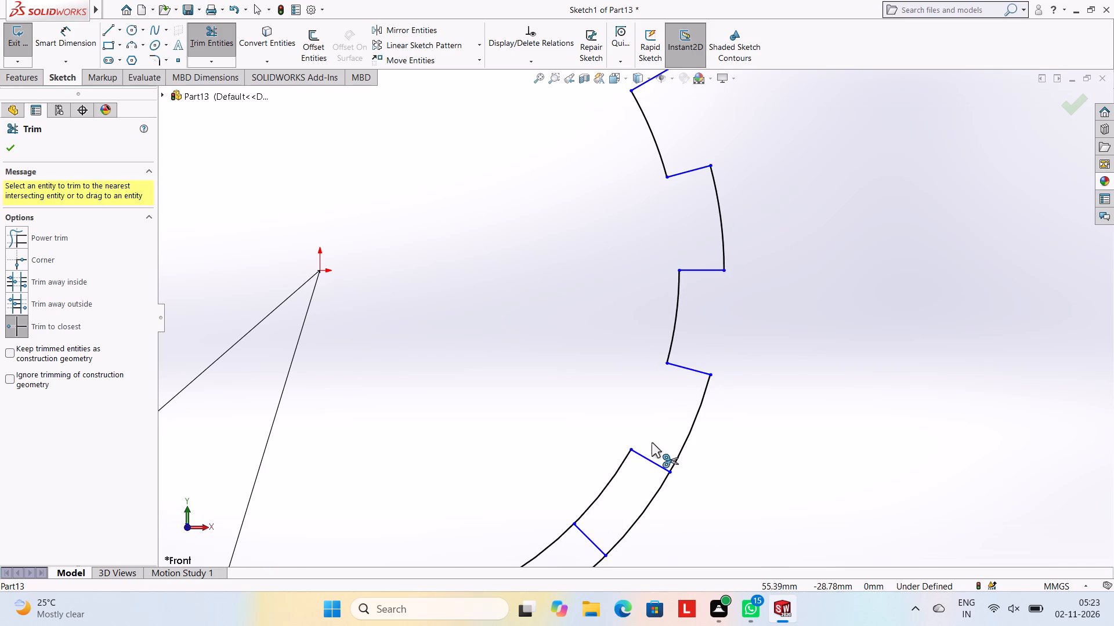
{"action": "scroll", "coordinate": [652, 442], "scroll_direction": "up", "scroll_amount": 4}
{"action": "scroll", "coordinate": [661, 437], "scroll_direction": "down", "scroll_amount": 3}
{"action": "left_click", "coordinate": [605, 381]}
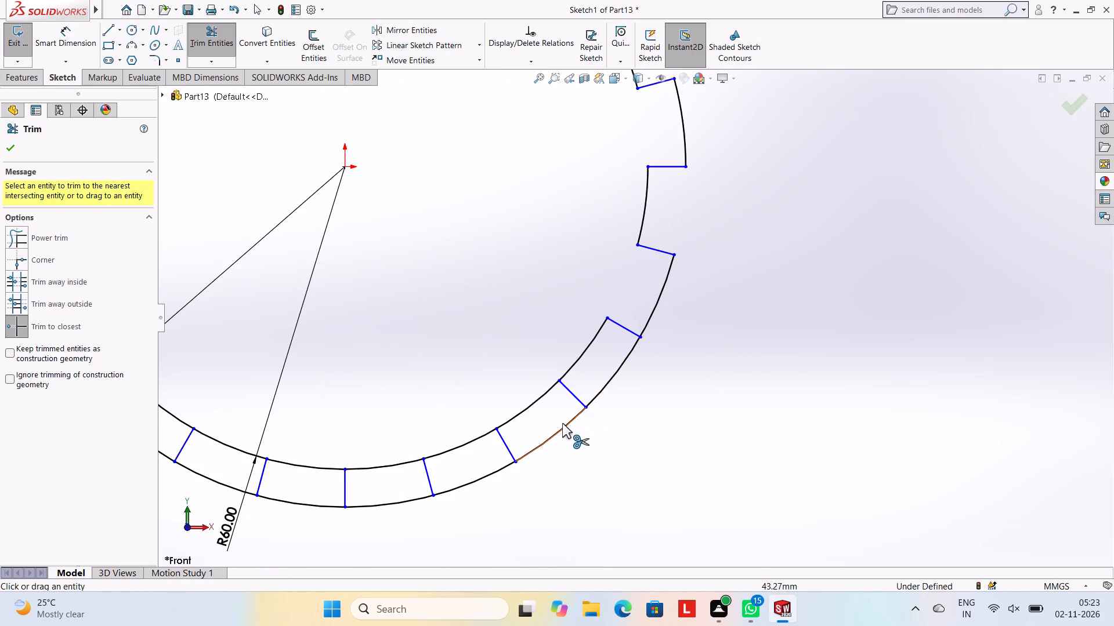
{"action": "left_click", "coordinate": [606, 389]}
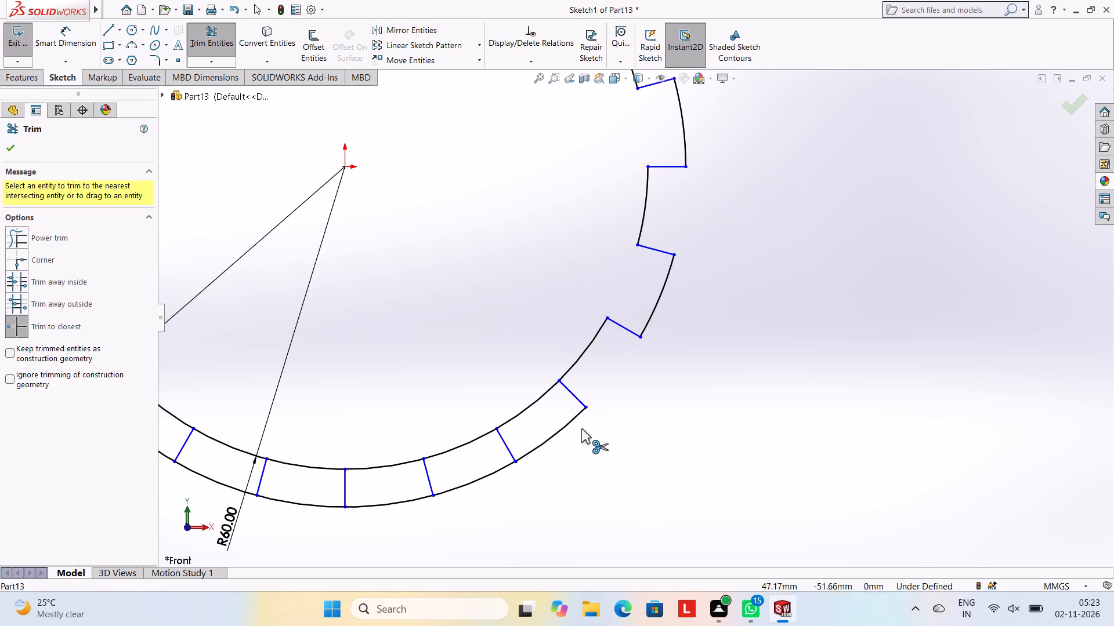
{"action": "left_click", "coordinate": [534, 403]}
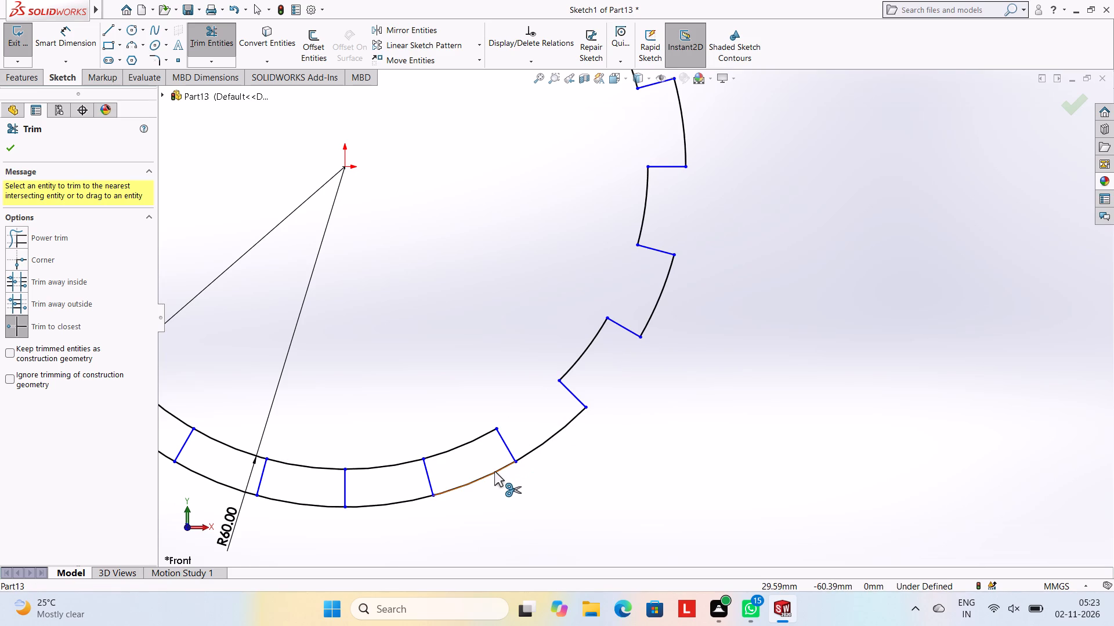
{"action": "left_click", "coordinate": [494, 471]}
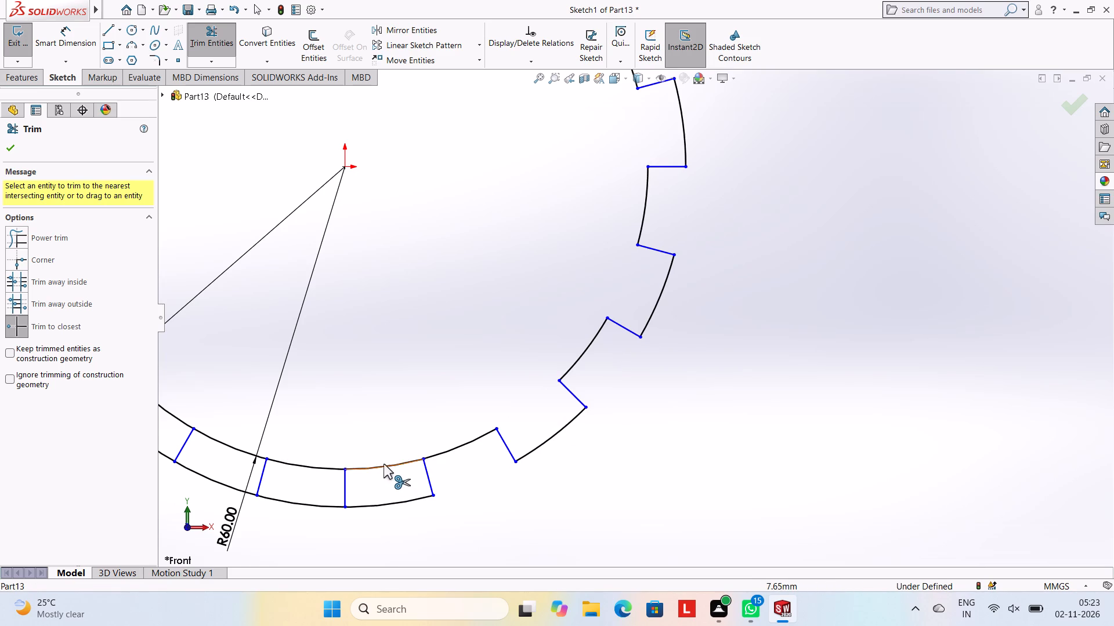
{"action": "left_click", "coordinate": [384, 464]}
Trim six consecutive arcs alternately clockwise from the 6 o'clock to the 9 o'clock radial segment, starting with the outer arc.
{"action": "scroll", "coordinate": [374, 463], "scroll_direction": "up", "scroll_amount": 3}
{"action": "scroll", "coordinate": [361, 452], "scroll_direction": "down", "scroll_amount": 3}
{"action": "left_click", "coordinate": [547, 380]}
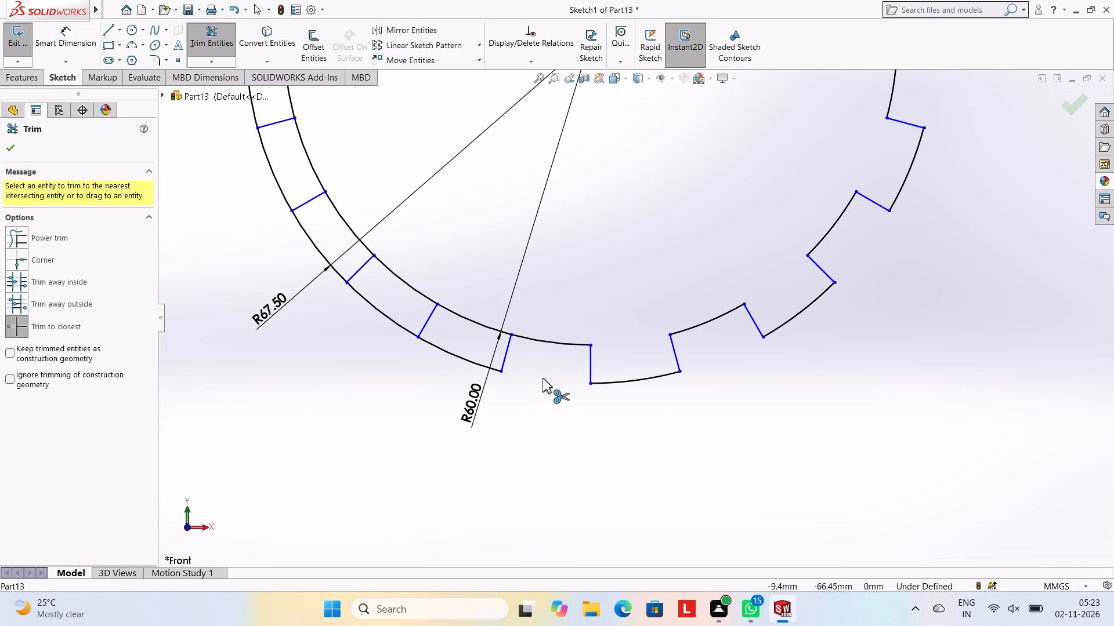
{"action": "left_click", "coordinate": [478, 322]}
{"action": "scroll", "coordinate": [490, 294], "scroll_direction": "up", "scroll_amount": 3}
{"action": "scroll", "coordinate": [490, 294], "scroll_direction": "down", "scroll_amount": 4}
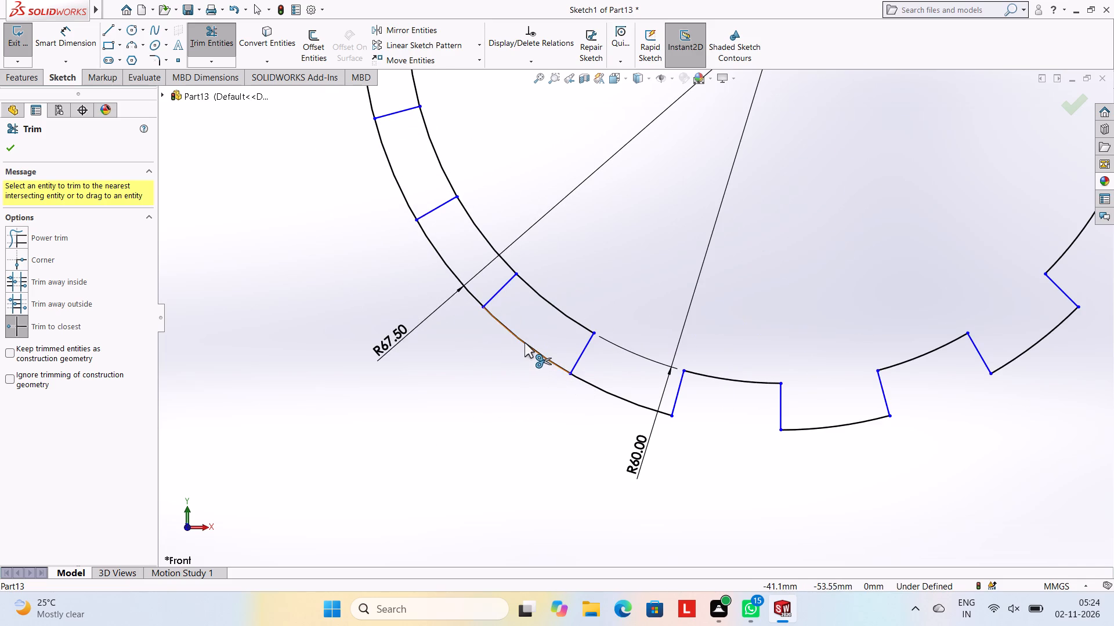
{"action": "left_click", "coordinate": [525, 343]}
{"action": "left_click", "coordinate": [486, 238]}
{"action": "scroll", "coordinate": [562, 231], "scroll_direction": "up", "scroll_amount": 3}
{"action": "scroll", "coordinate": [577, 212], "scroll_direction": "down", "scroll_amount": 4}
{"action": "left_click", "coordinate": [426, 298]}
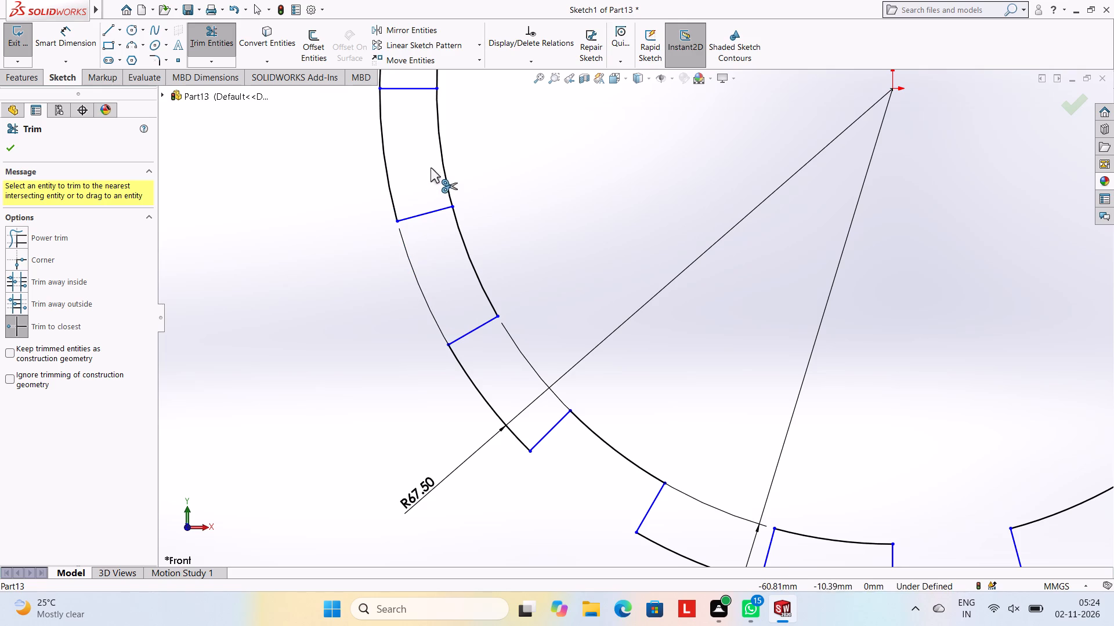
{"action": "left_click", "coordinate": [441, 165]}
Trim six consecutive arcs alternately clockwise from the 9 o'clock to the 12 o'clock radial segment, starting with the outer arc.
{"action": "scroll", "coordinate": [593, 210], "scroll_direction": "up", "scroll_amount": 3}
{"action": "scroll", "coordinate": [683, 207], "scroll_direction": "up", "scroll_amount": 3}
{"action": "scroll", "coordinate": [706, 214], "scroll_direction": "down", "scroll_amount": 4}
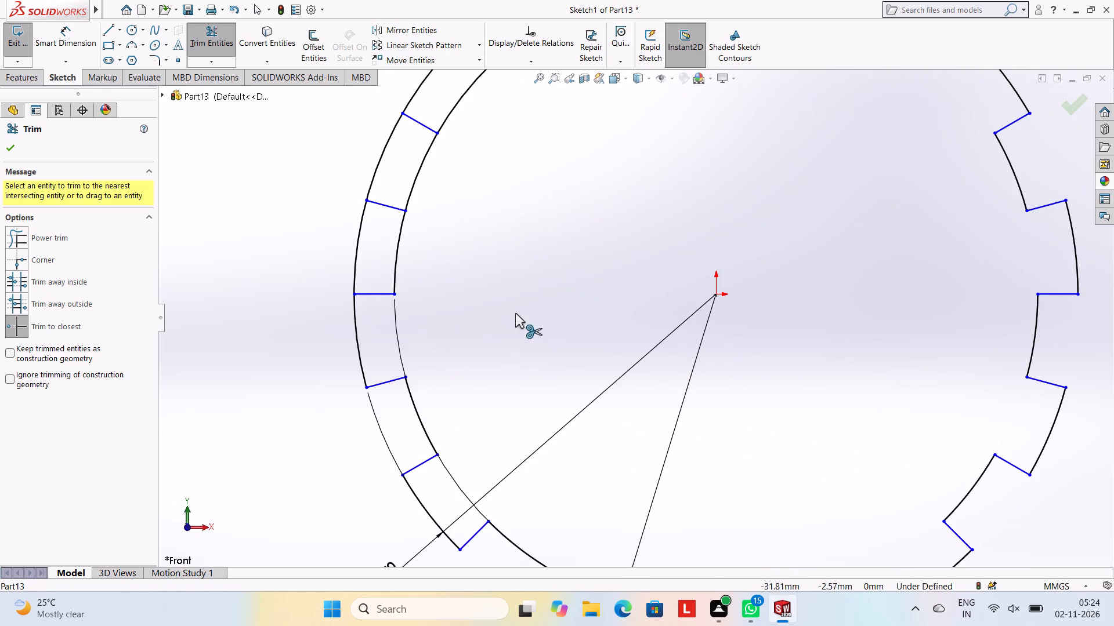
{"action": "left_click", "coordinate": [358, 243]}
{"action": "left_click", "coordinate": [415, 180]}
{"action": "scroll", "coordinate": [704, 265], "scroll_direction": "up", "scroll_amount": 4}
{"action": "scroll", "coordinate": [710, 247], "scroll_direction": "down", "scroll_amount": 4}
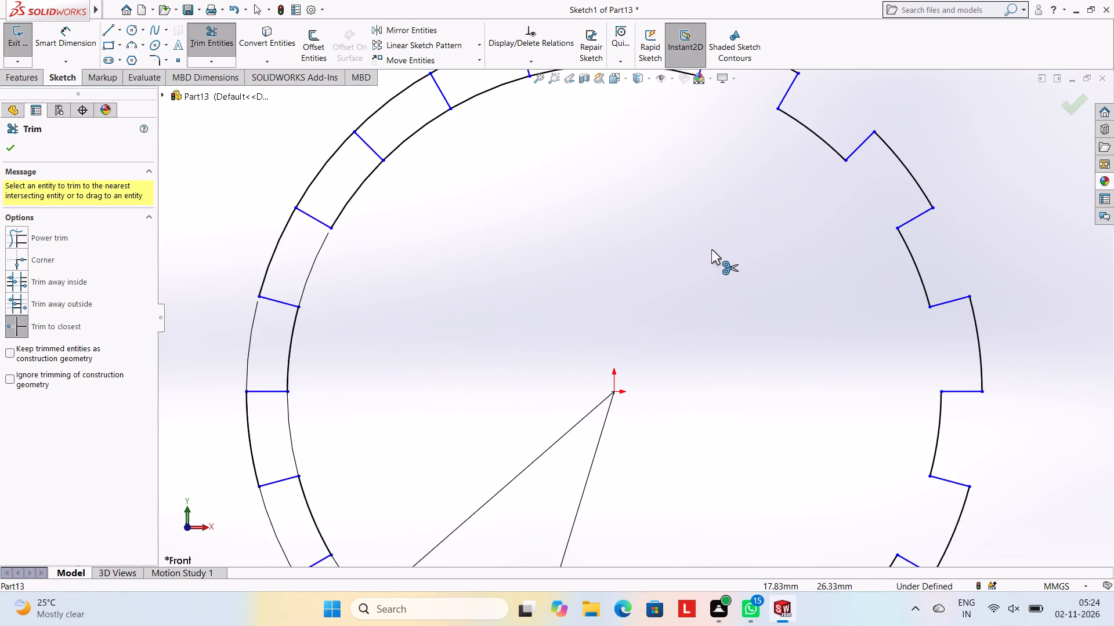
{"action": "scroll", "coordinate": [579, 295], "scroll_direction": "up", "scroll_amount": 4}
{"action": "scroll", "coordinate": [580, 293], "scroll_direction": "down", "scroll_amount": 3}
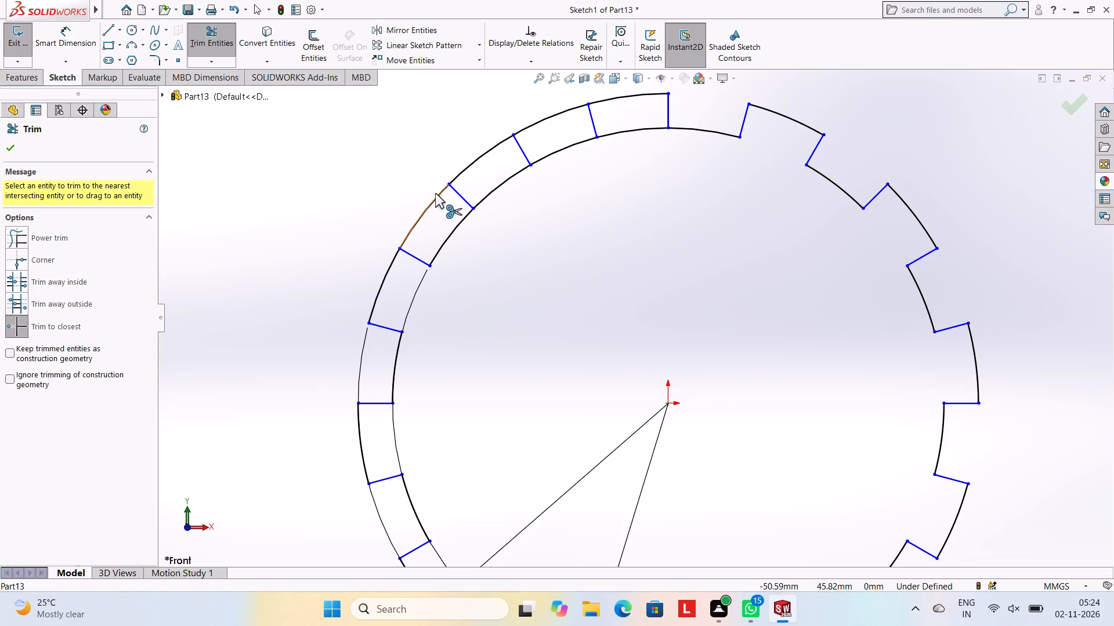
{"action": "left_click", "coordinate": [431, 202]}
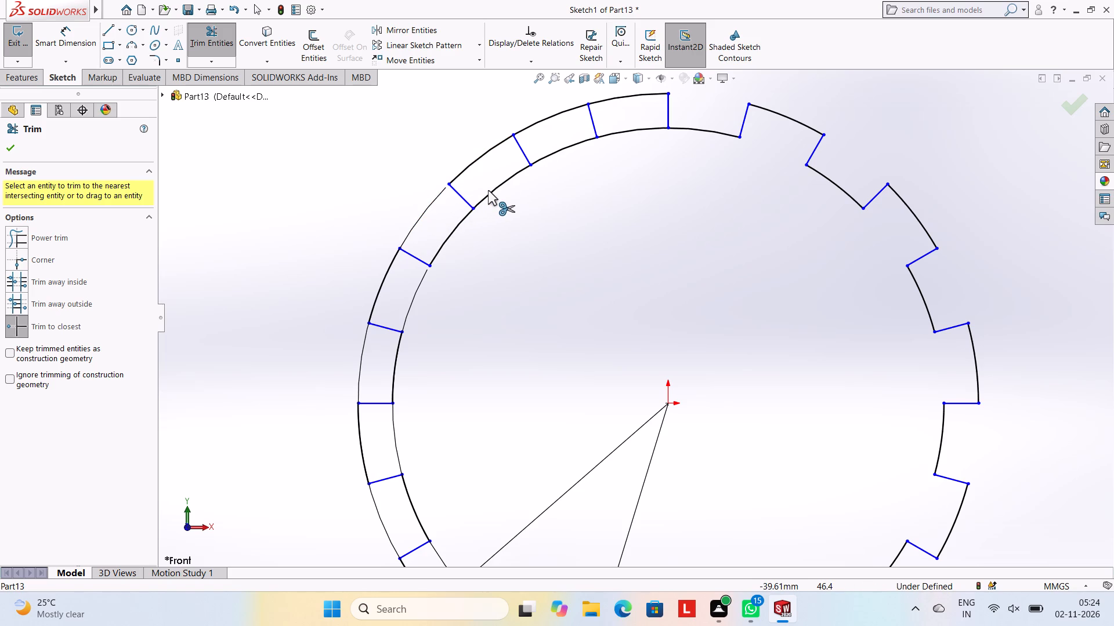
{"action": "left_click", "coordinate": [493, 191]}
{"action": "scroll", "coordinate": [668, 264], "scroll_direction": "up", "scroll_amount": 2}
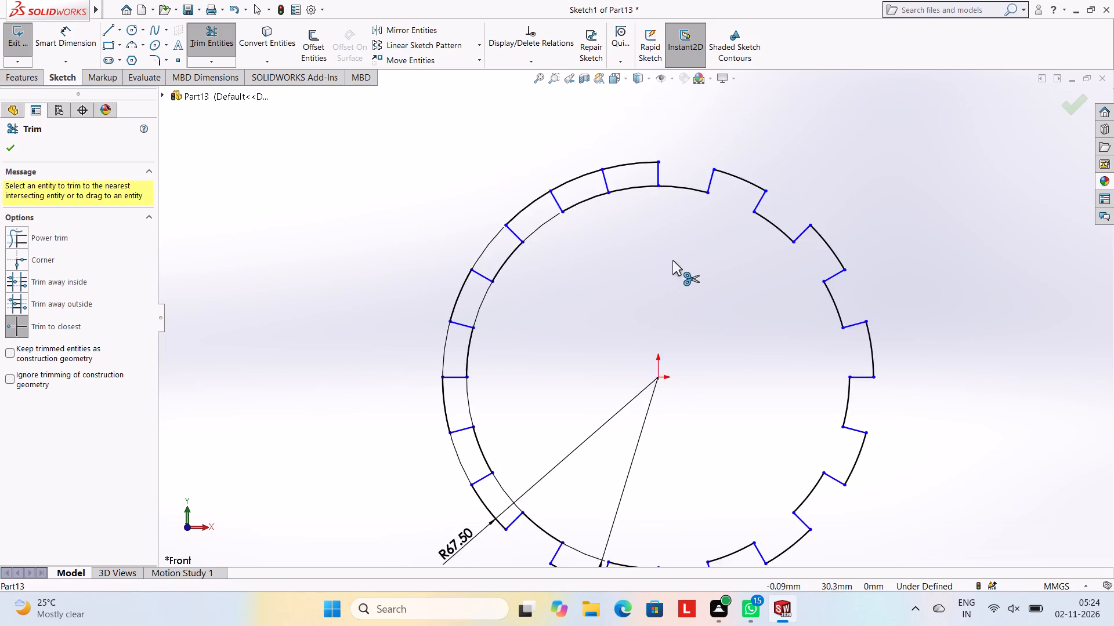
{"action": "scroll", "coordinate": [706, 237], "scroll_direction": "down", "scroll_amount": 3}
{"action": "scroll", "coordinate": [730, 259], "scroll_direction": "up", "scroll_amount": 3}
{"action": "scroll", "coordinate": [730, 259], "scroll_direction": "down", "scroll_amount": 2}
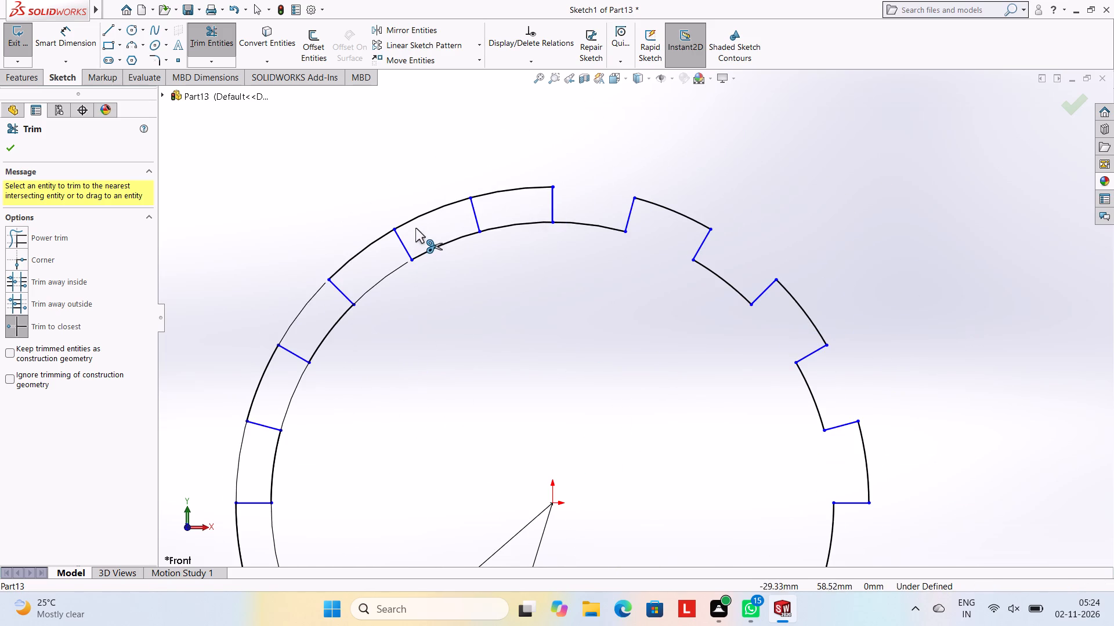
{"action": "left_click", "coordinate": [421, 216]}
{"action": "left_click", "coordinate": [501, 225]}
{"action": "scroll", "coordinate": [658, 336], "scroll_direction": "up", "scroll_amount": 2}
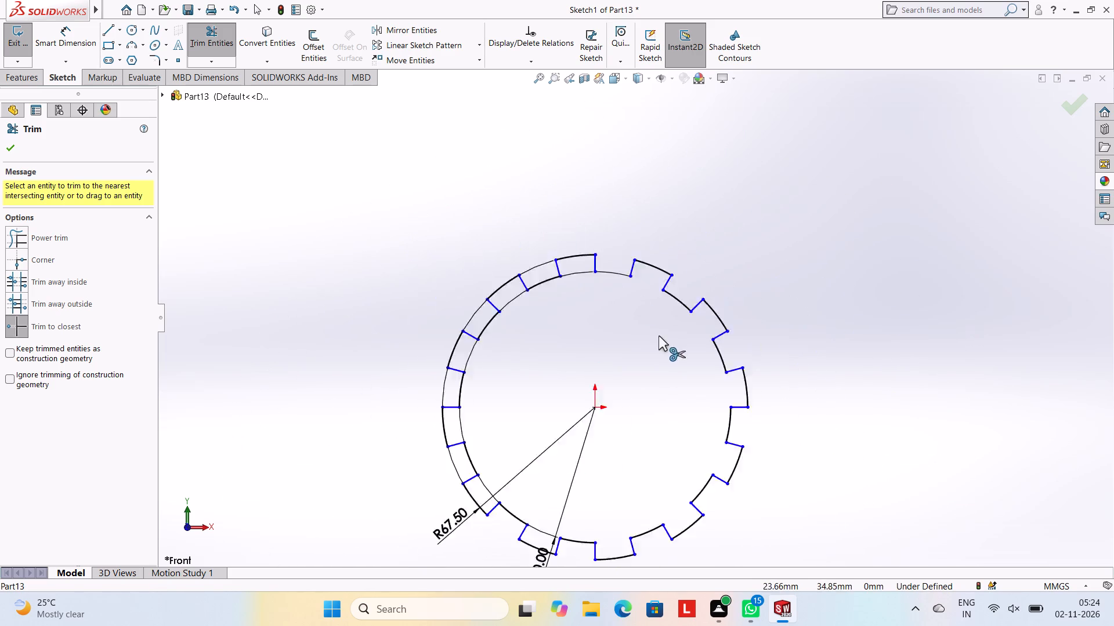
{"action": "scroll", "coordinate": [659, 336], "scroll_direction": "up", "scroll_amount": 4}
{"action": "scroll", "coordinate": [639, 436], "scroll_direction": "down", "scroll_amount": 3}
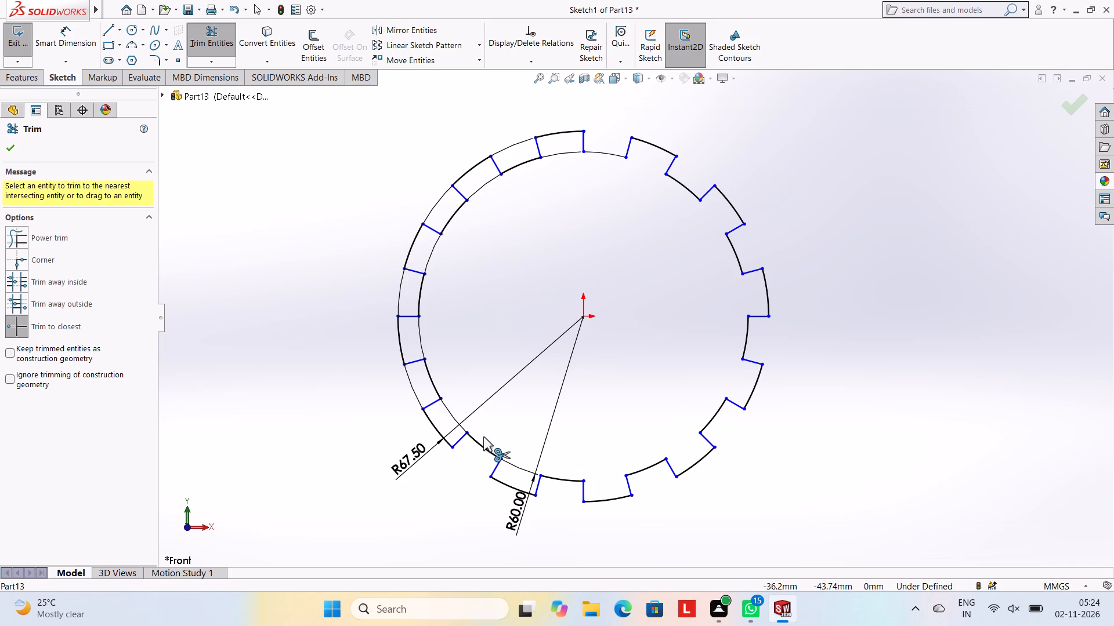
{"action": "left_click", "coordinate": [13, 77]}
{"action": "key", "text": "Escape"}
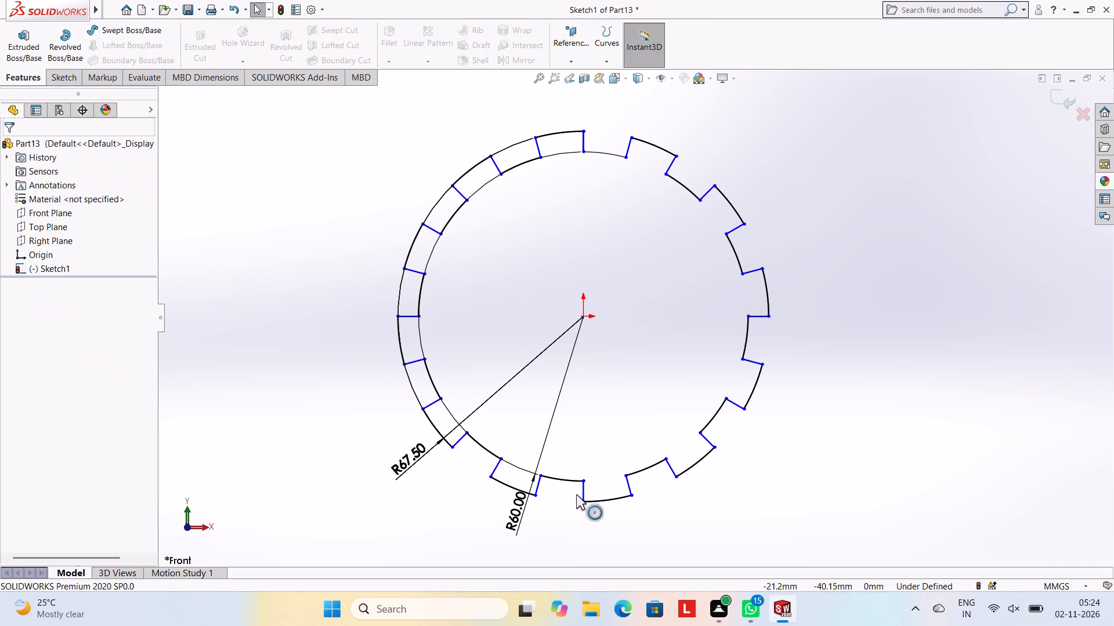
Dimension the angle between the 12 o'clock radial segment and the first radial segment clockwise from it, placing it outside the profile.
{"action": "left_click", "coordinate": [60, 72]}
{"action": "left_click", "coordinate": [64, 43]}
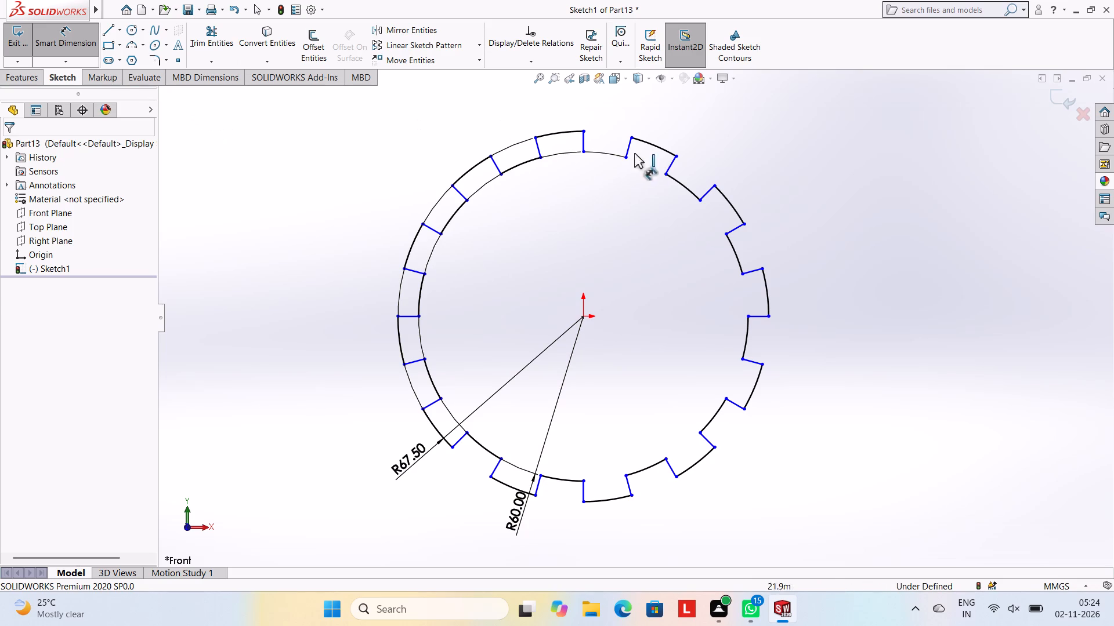
{"action": "left_click", "coordinate": [582, 140]}
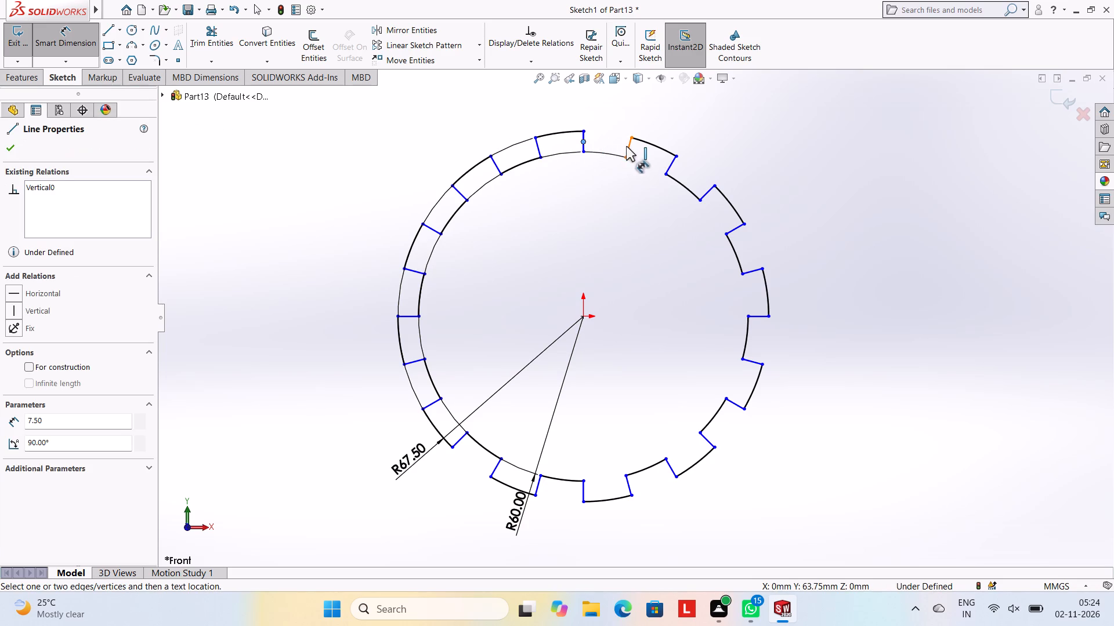
{"action": "left_click", "coordinate": [626, 146]}
{"action": "key", "text": "Escape"}
{"action": "key", "text": "Escape"}
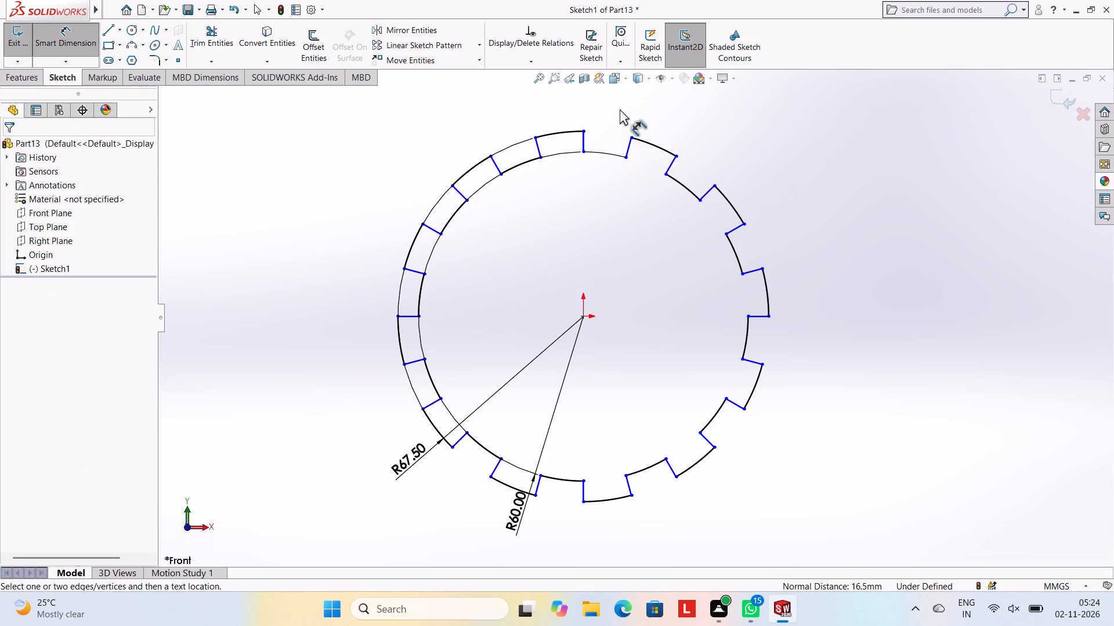
{"action": "scroll", "coordinate": [507, 88], "scroll_direction": "down", "scroll_amount": 3}
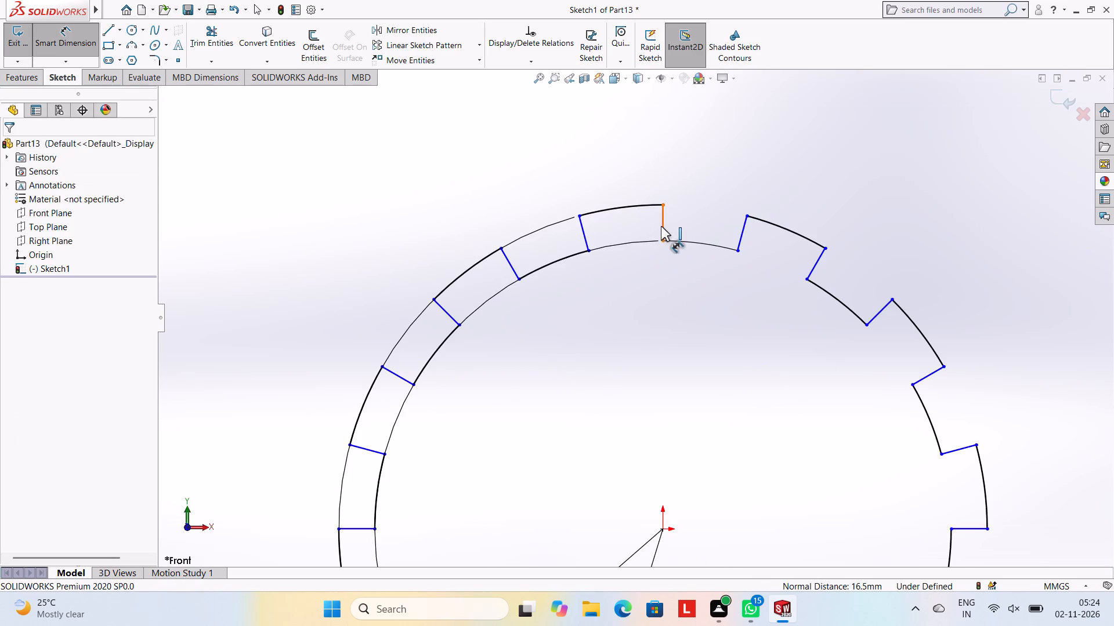
{"action": "left_click", "coordinate": [661, 224]}
{"action": "left_click", "coordinate": [743, 235]}
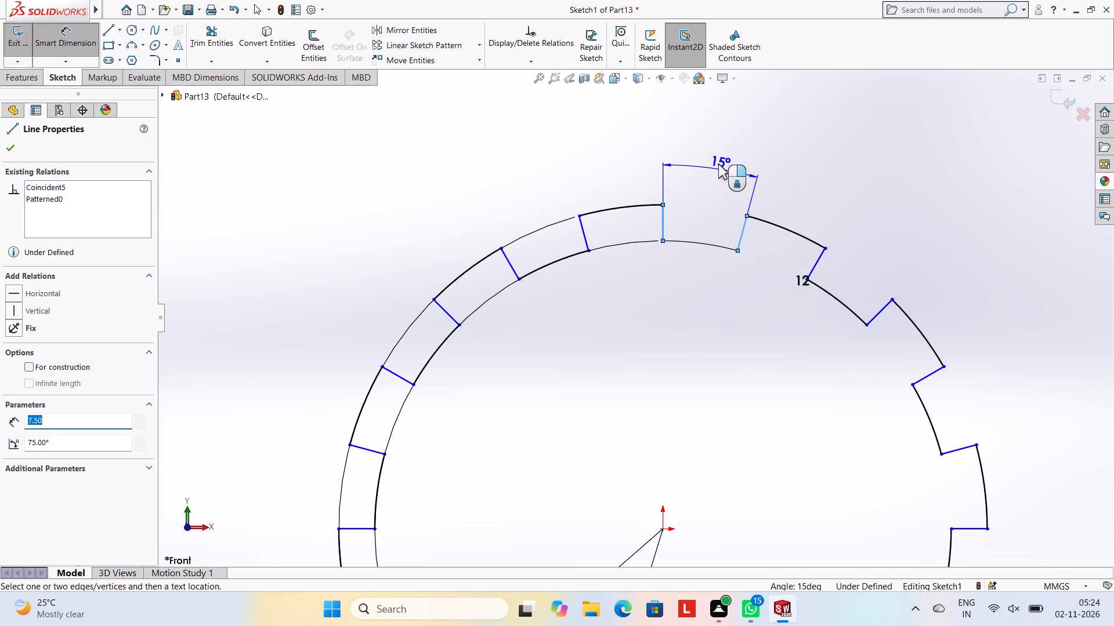
{"action": "left_click", "coordinate": [714, 154]}
{"action": "left_click", "coordinate": [662, 138]}
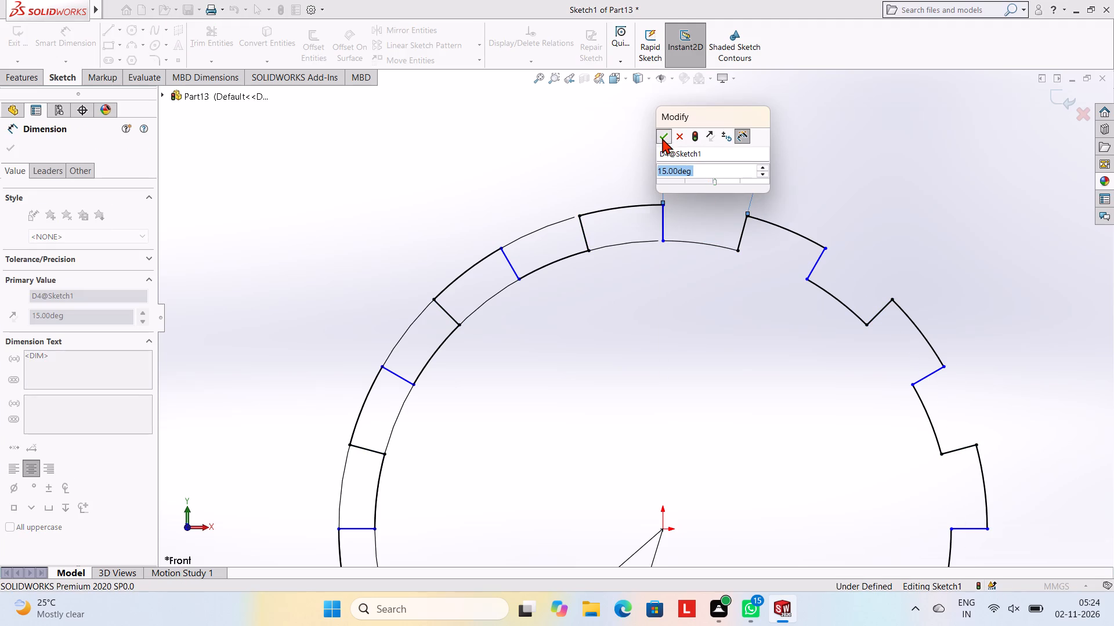
{"action": "left_click", "coordinate": [696, 276]}
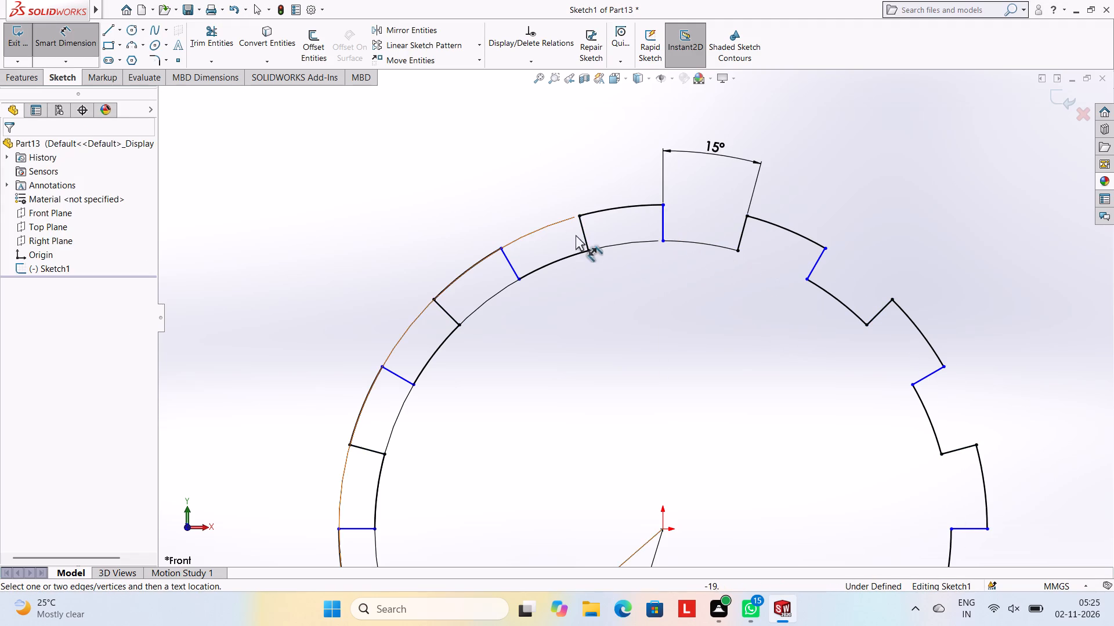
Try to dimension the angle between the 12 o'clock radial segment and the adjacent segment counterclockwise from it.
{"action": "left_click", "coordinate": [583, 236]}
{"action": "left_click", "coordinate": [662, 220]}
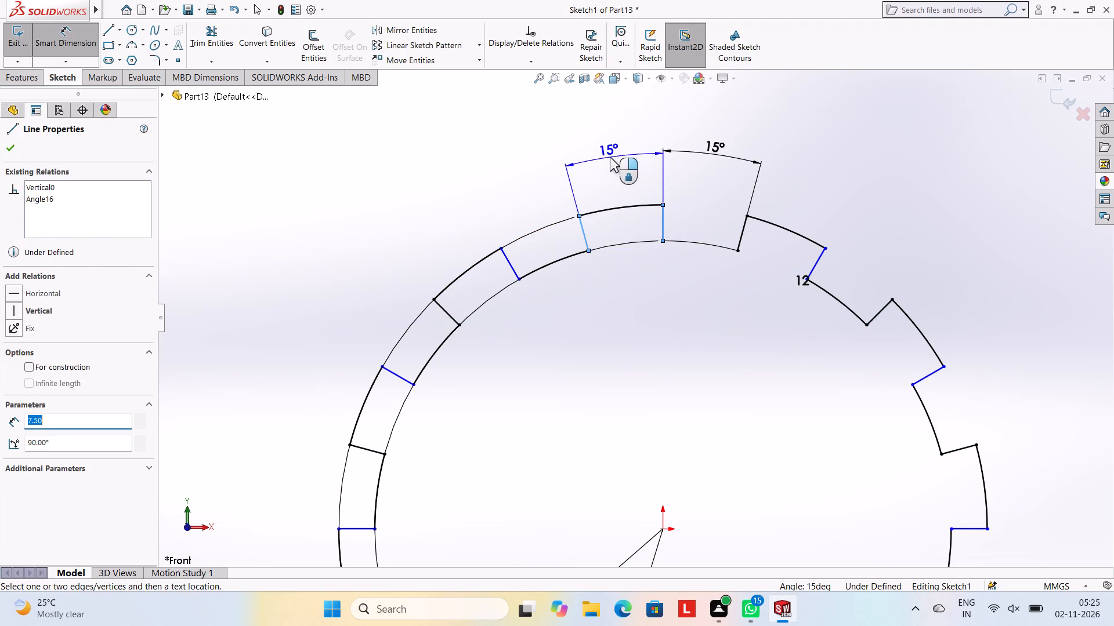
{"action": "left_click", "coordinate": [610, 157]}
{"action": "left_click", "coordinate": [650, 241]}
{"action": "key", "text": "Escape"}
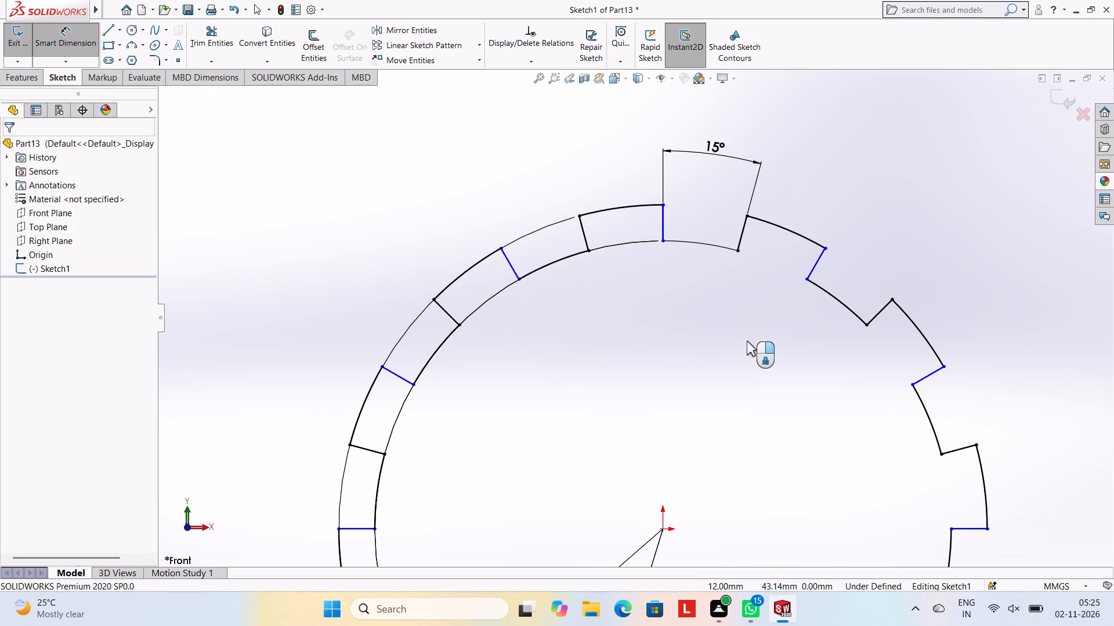
Dimension the angle between the first and second radial segments clockwise from 12 o'clock, placing it outside the tooth.
{"action": "left_click", "coordinate": [740, 231]}
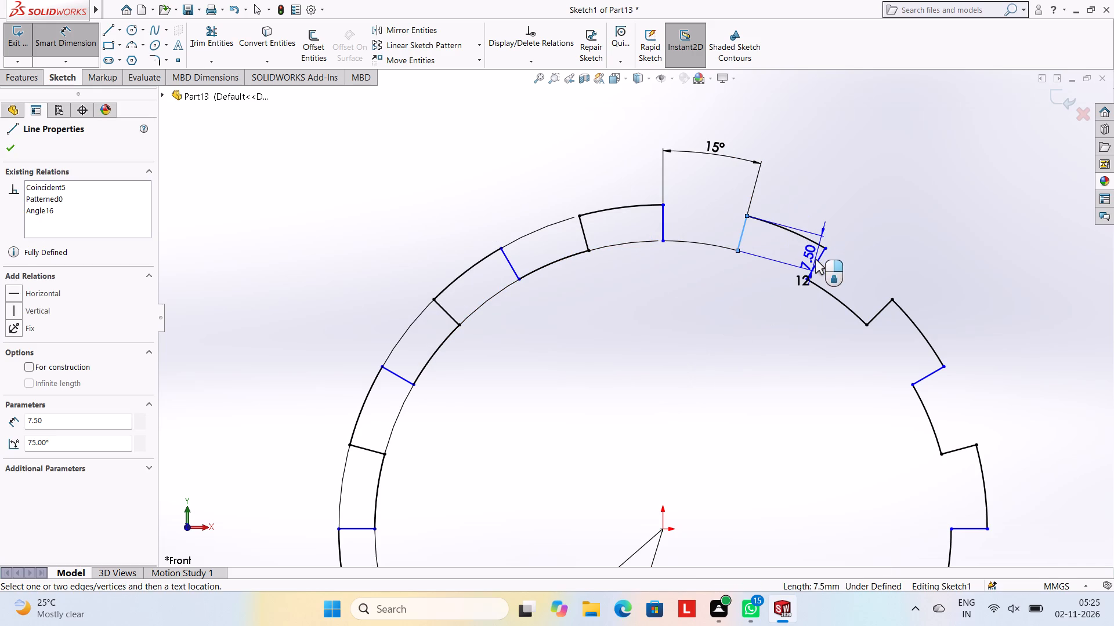
{"action": "left_click", "coordinate": [816, 260]}
{"action": "left_click", "coordinate": [828, 198]}
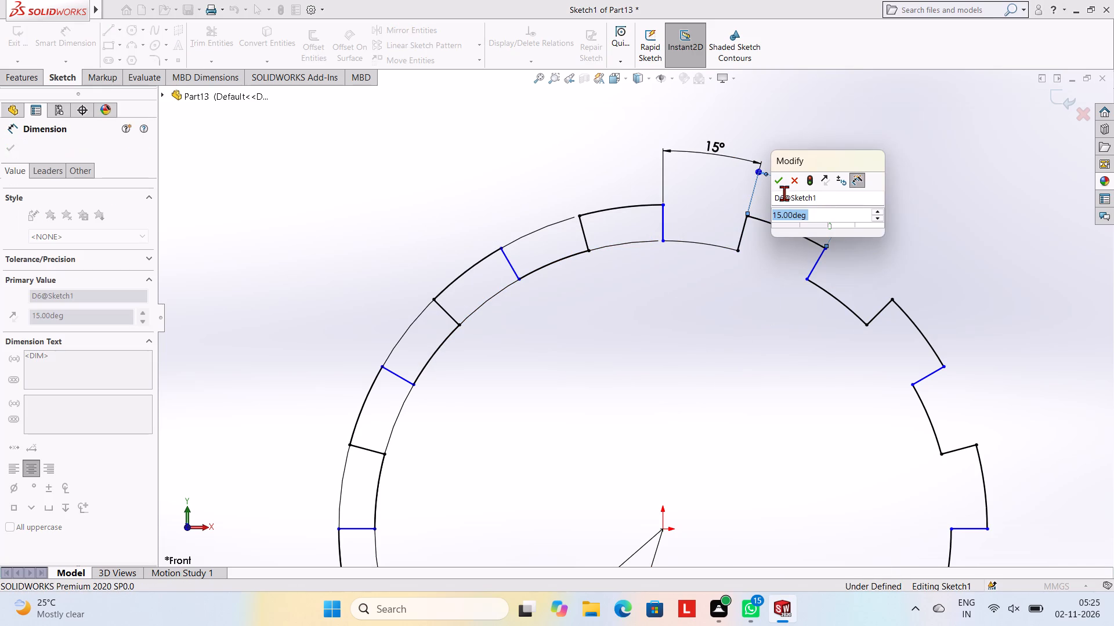
{"action": "left_click", "coordinate": [777, 180]}
{"action": "left_click", "coordinate": [720, 416]}
{"action": "scroll", "coordinate": [812, 441], "scroll_direction": "up", "scroll_amount": 2}
{"action": "scroll", "coordinate": [812, 441], "scroll_direction": "down", "scroll_amount": 2}
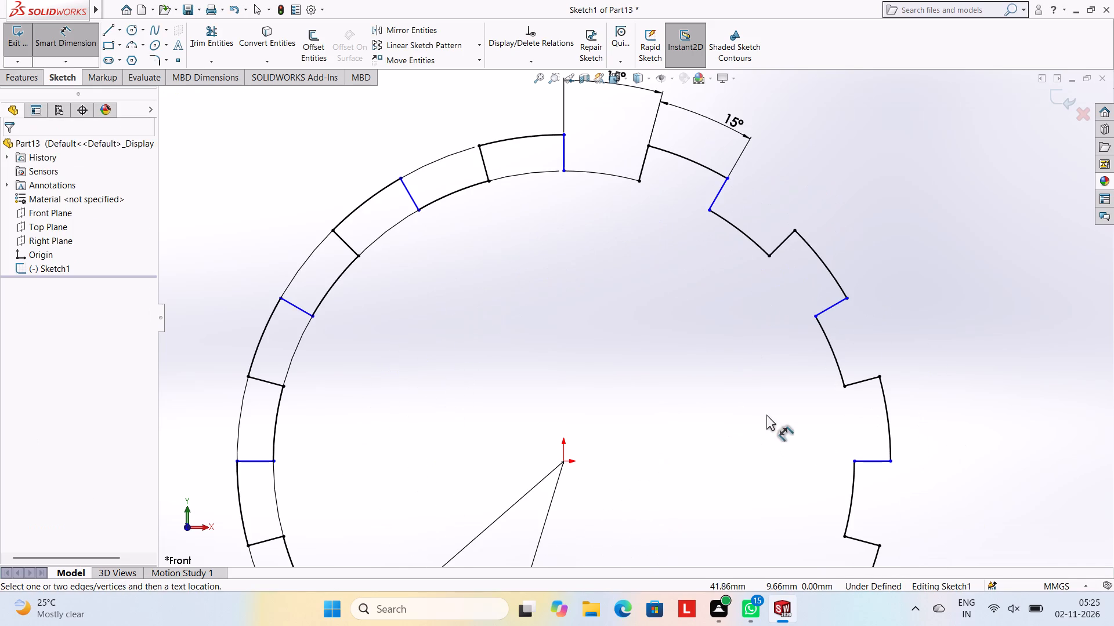
{"action": "key", "text": "Escape"}
{"action": "key", "text": "Escape"}
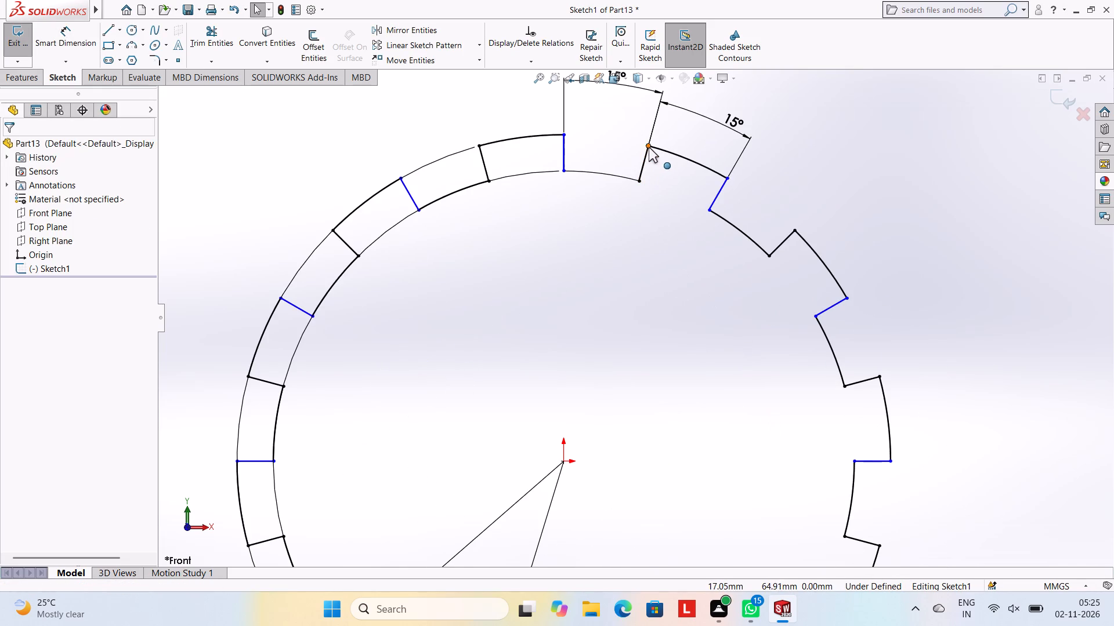
Dimension the horizontal distance between the outer arc endpoints of the first tooth clockwise from 12 o'clock, placing it inside the profile.
{"action": "left_click", "coordinate": [648, 147]}
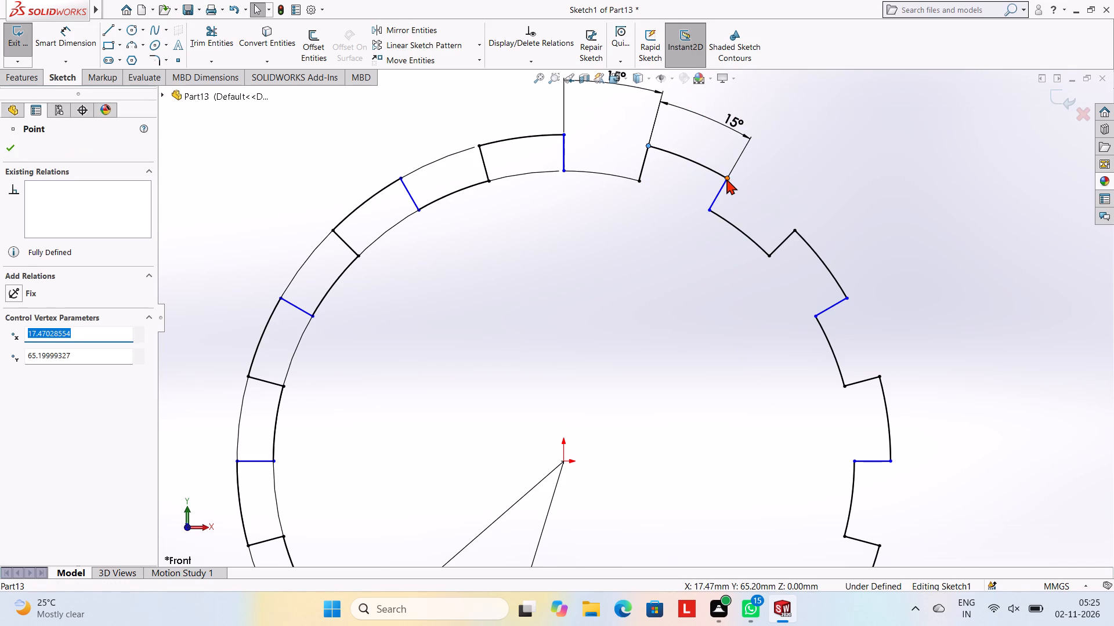
{"action": "left_click", "coordinate": [726, 179]}
{"action": "left_click", "coordinate": [73, 39]}
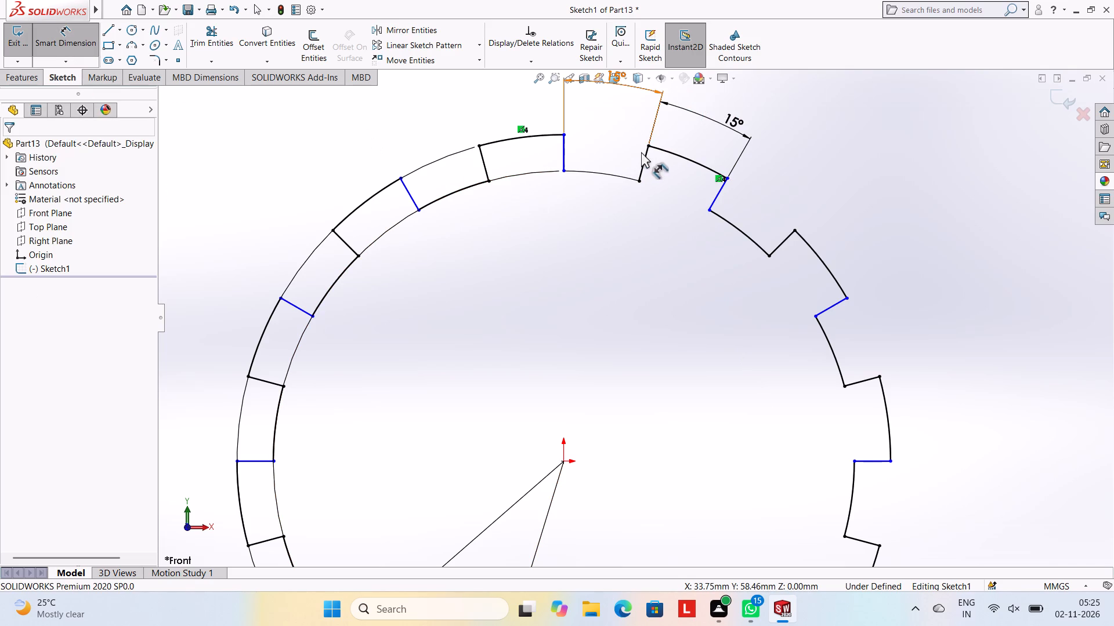
{"action": "left_click", "coordinate": [646, 148]}
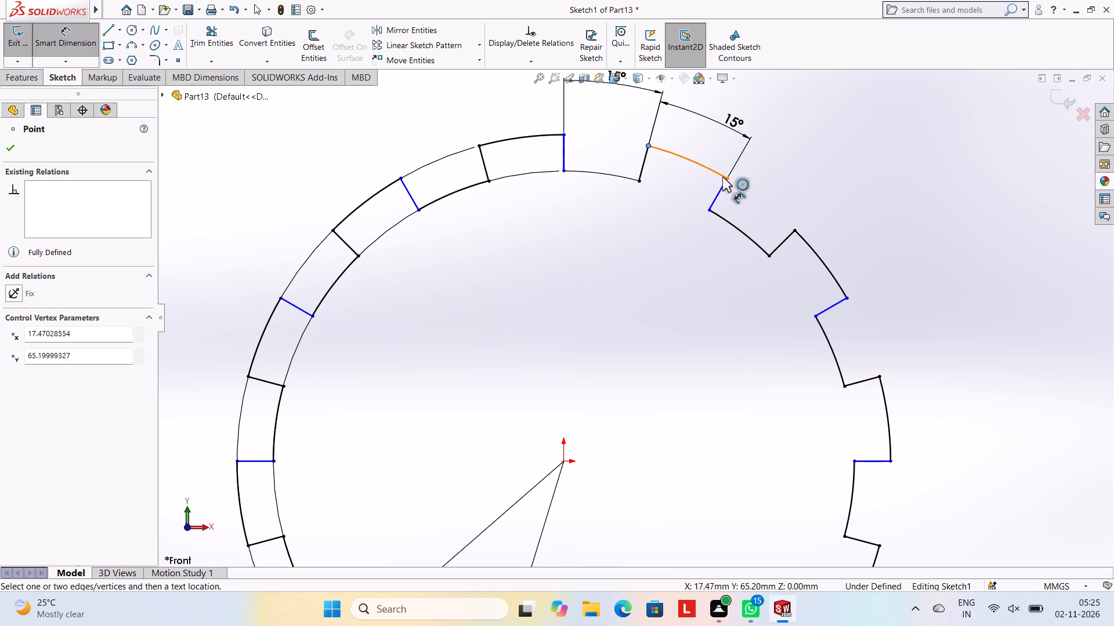
{"action": "left_click", "coordinate": [726, 179]}
{"action": "left_click", "coordinate": [703, 339]}
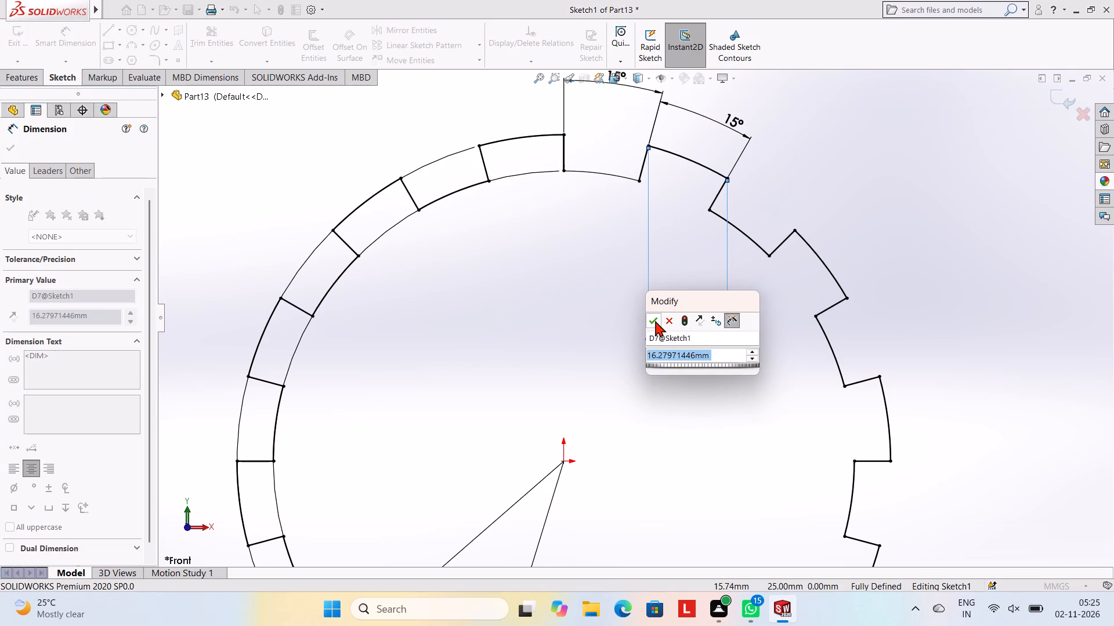
{"action": "left_click", "coordinate": [652, 320]}
{"action": "left_click", "coordinate": [556, 270]}
{"action": "scroll", "coordinate": [556, 271], "scroll_direction": "up", "scroll_amount": 5}
{"action": "scroll", "coordinate": [598, 348], "scroll_direction": "down", "scroll_amount": 3}
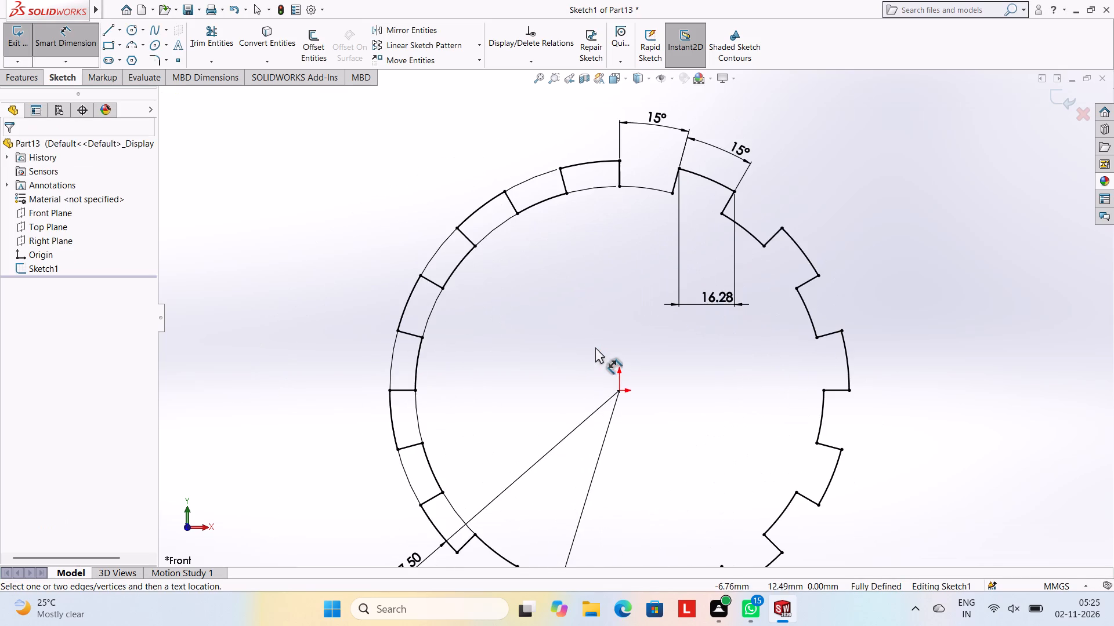
{"action": "key", "text": "Escape"}
Extrude the enclosed toothed region as a blind boss 56 mm deep in the reversed direction.
{"action": "scroll", "coordinate": [647, 416], "scroll_direction": "up", "scroll_amount": 1}
{"action": "scroll", "coordinate": [647, 416], "scroll_direction": "down", "scroll_amount": 1}
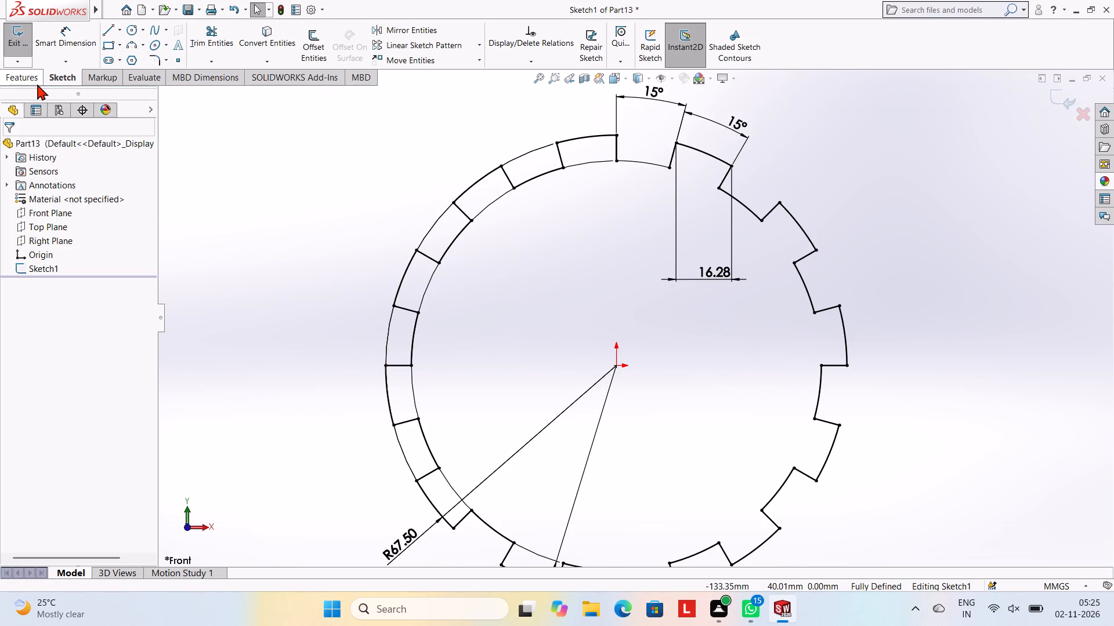
{"action": "left_click", "coordinate": [28, 79]}
{"action": "left_click", "coordinate": [24, 38]}
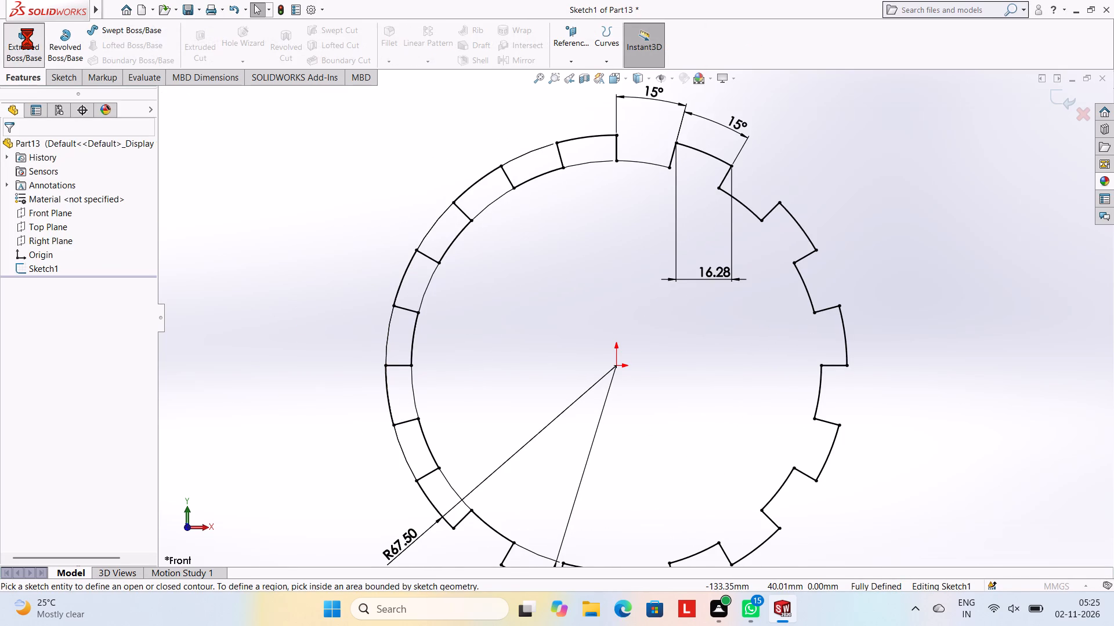
{"action": "left_click", "coordinate": [552, 287]}
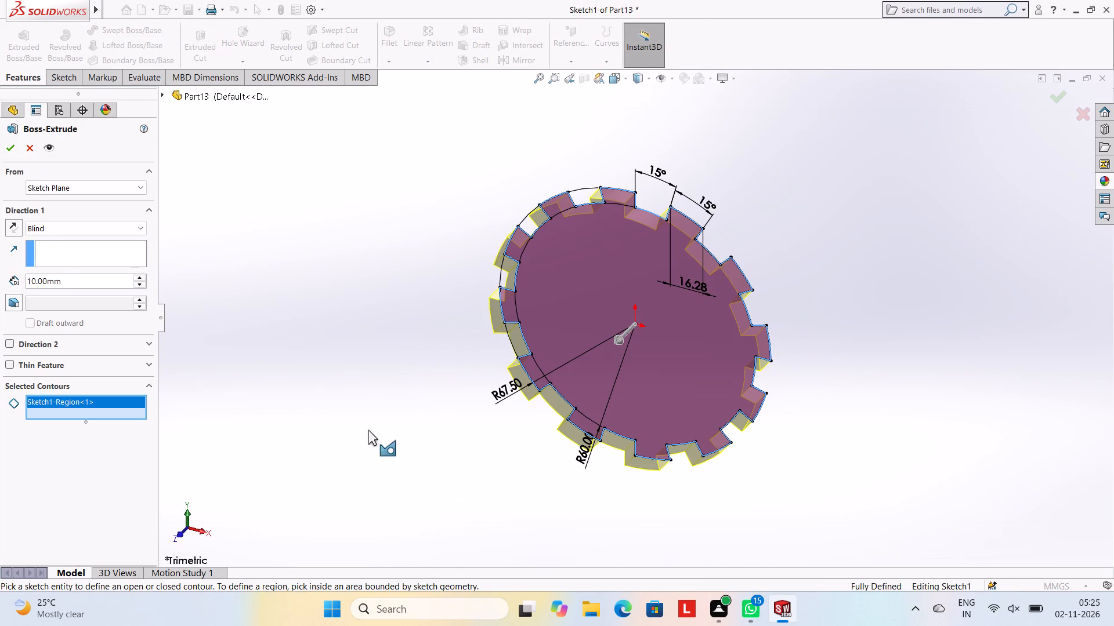
{"action": "left_click", "coordinate": [10, 228]}
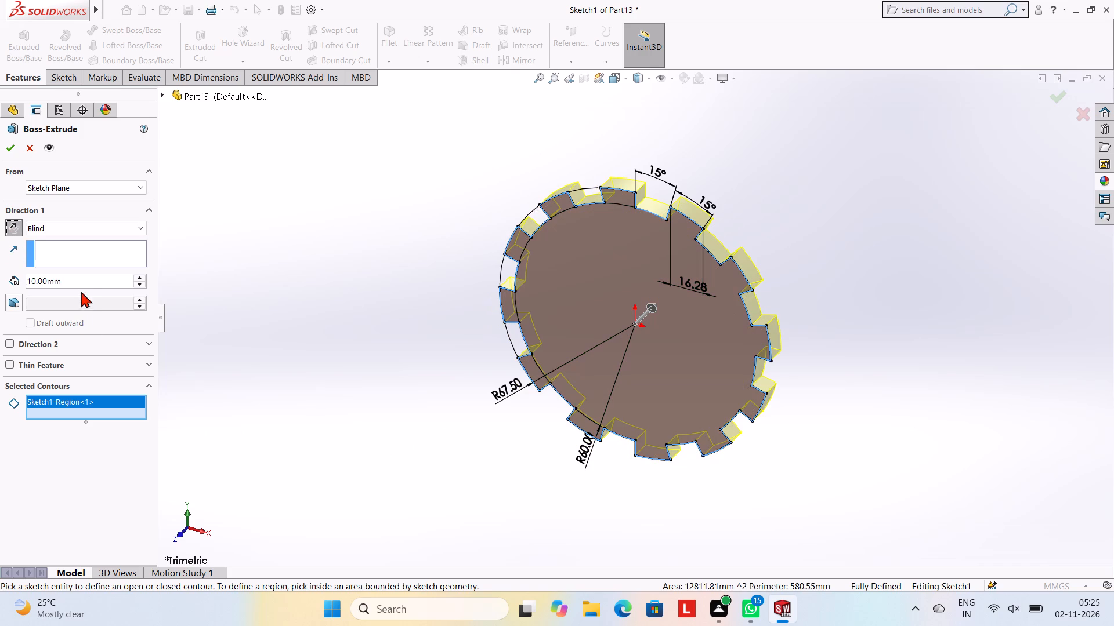
{"action": "left_click", "coordinate": [79, 284]}
{"action": "key", "text": "BackSpace"}
{"action": "key", "text": "BackSpace"}
{"action": "key", "text": "BackSpace"}
{"action": "key", "text": "BackSpace"}
{"action": "key", "text": "BackSpace"}
{"action": "key", "text": "BackSpace"}
{"action": "key", "text": "BackSpace"}
{"action": "type", "text": "56"}
{"action": "key", "text": "Return"}
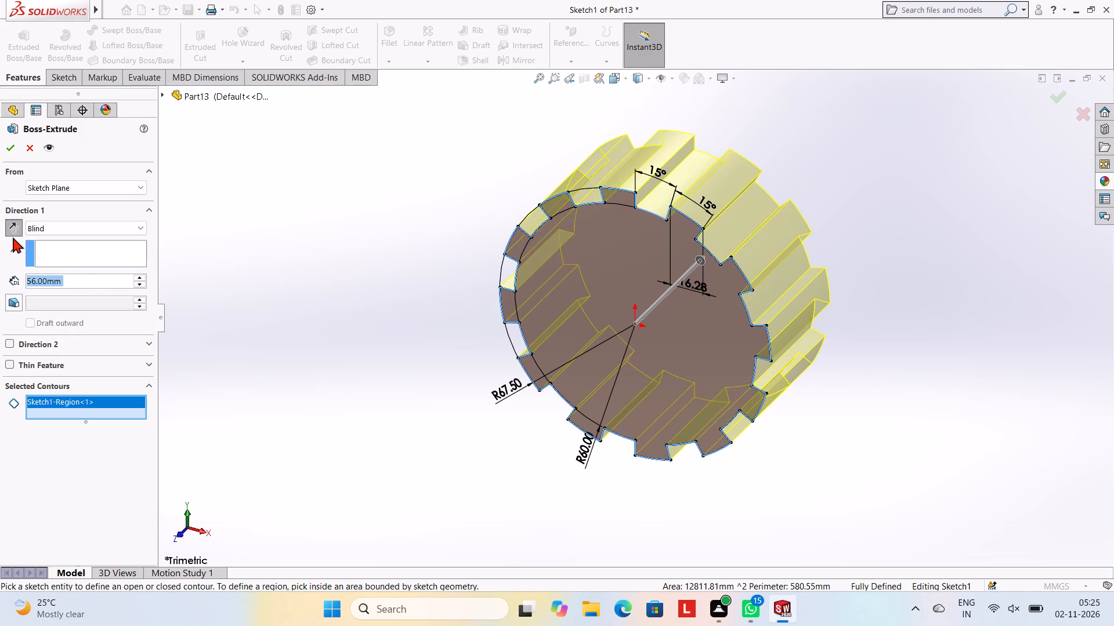
{"action": "left_click", "coordinate": [10, 143]}
{"action": "left_click", "coordinate": [321, 233]}
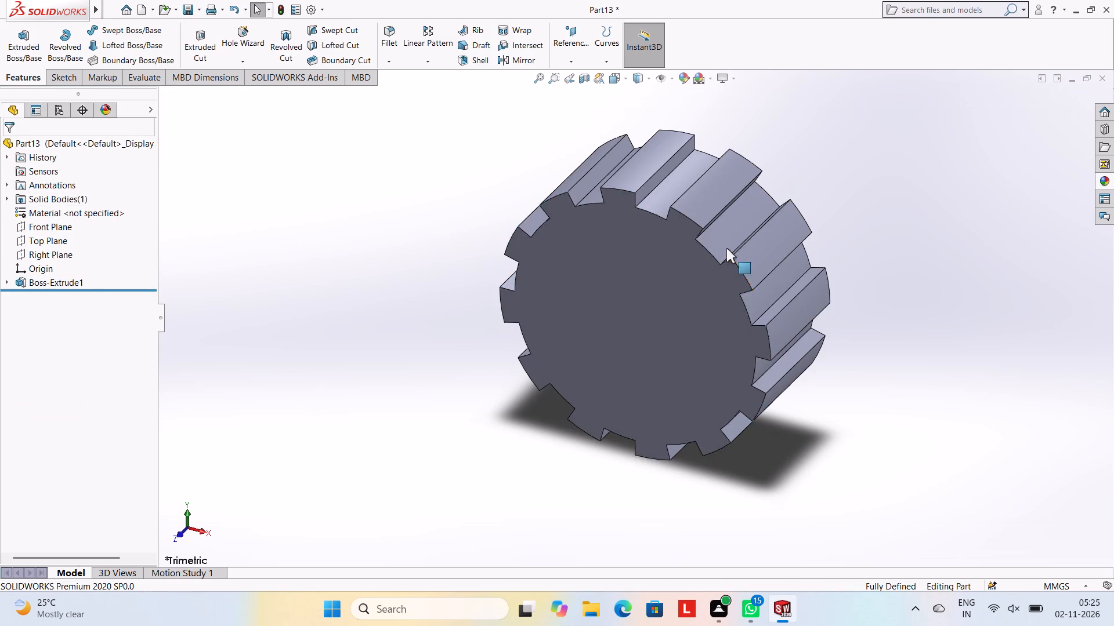
Sketch an 80 mm diameter circle centred on the origin on the toothed body's front face.
{"action": "middle_click_drag", "start_coordinate": [875, 199], "coordinate": [863, 154]}
{"action": "middle_click_drag", "start_coordinate": [665, 293], "coordinate": [721, 279]}
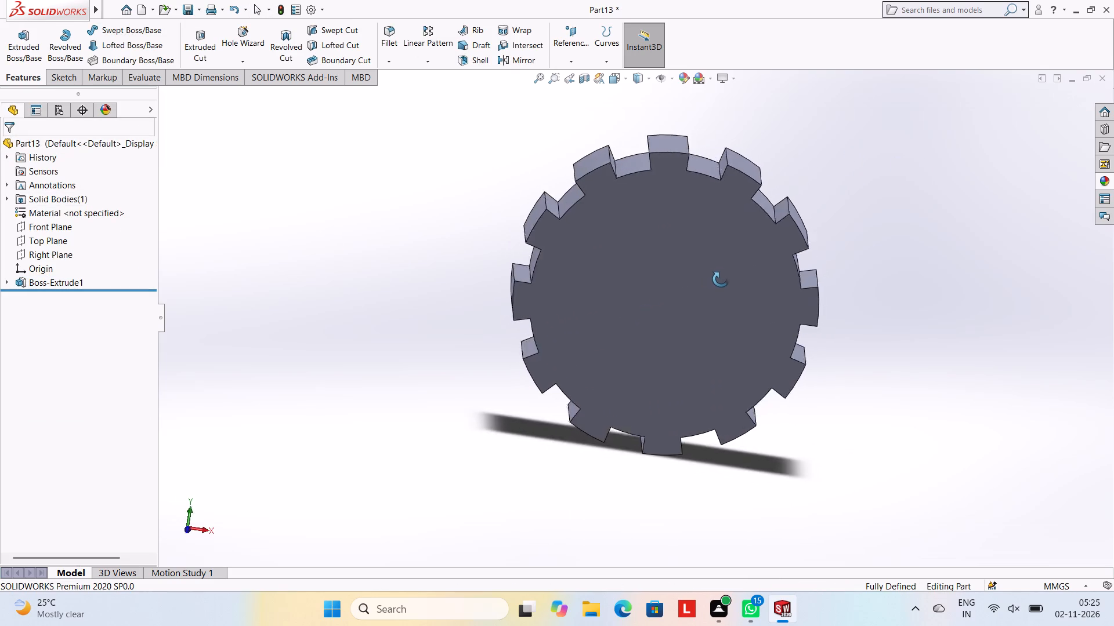
{"action": "middle_click_drag", "start_coordinate": [721, 279], "coordinate": [690, 279]}
{"action": "scroll", "coordinate": [703, 264], "scroll_direction": "down", "scroll_amount": 4}
{"action": "scroll", "coordinate": [696, 272], "scroll_direction": "up", "scroll_amount": 3}
{"action": "scroll", "coordinate": [699, 303], "scroll_direction": "down", "scroll_amount": 1}
{"action": "scroll", "coordinate": [699, 303], "scroll_direction": "up", "scroll_amount": 2}
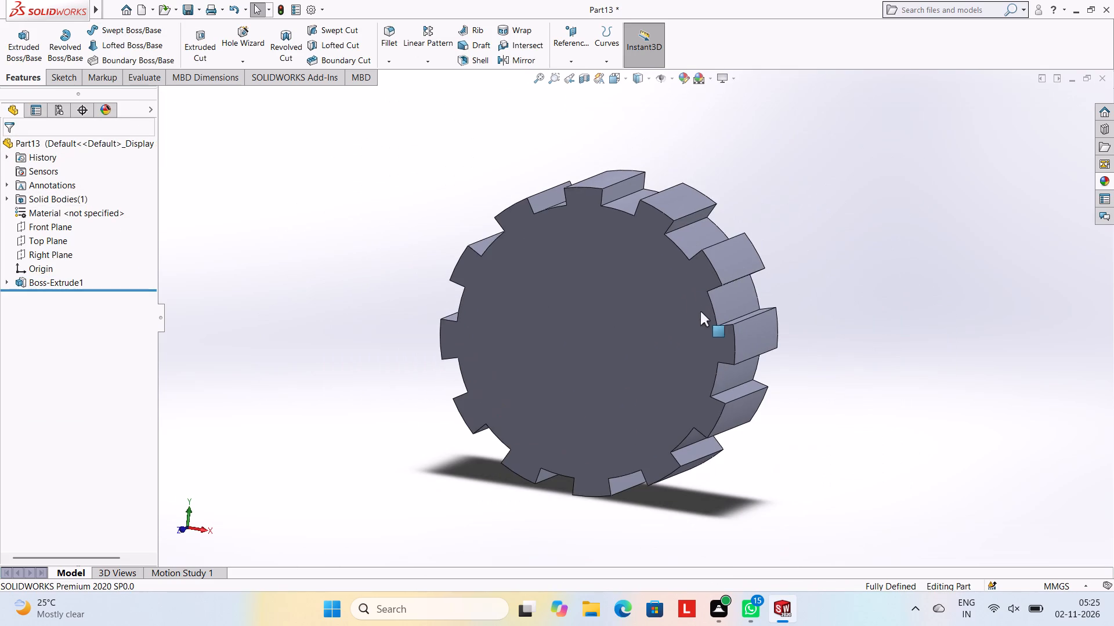
{"action": "left_click", "coordinate": [587, 312]}
{"action": "left_click", "coordinate": [640, 276]}
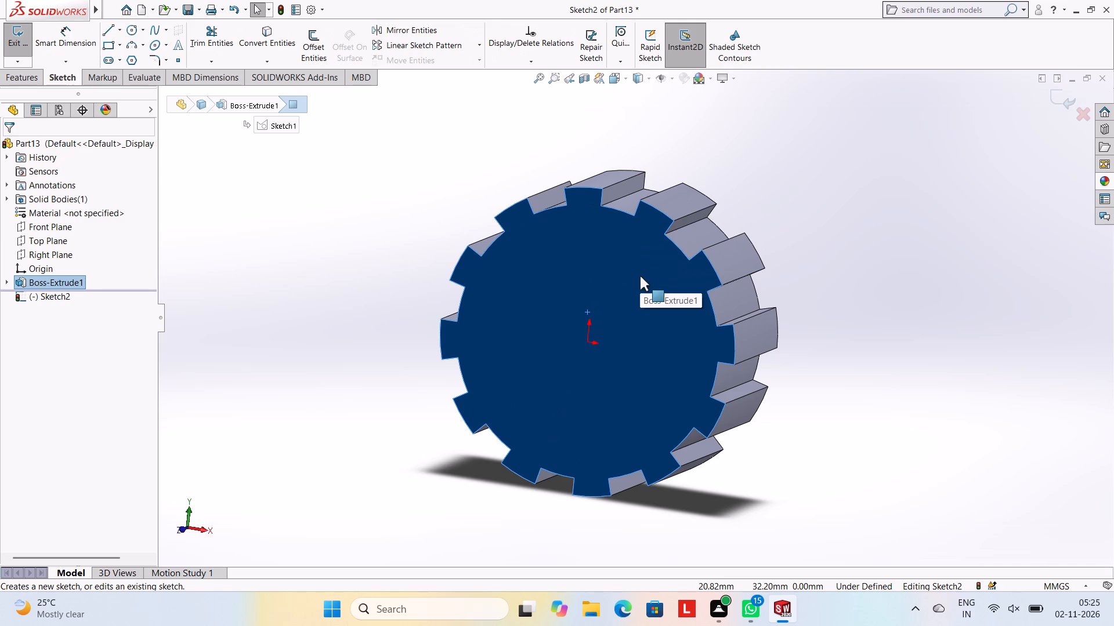
{"action": "key", "text": "ctrl+8"}
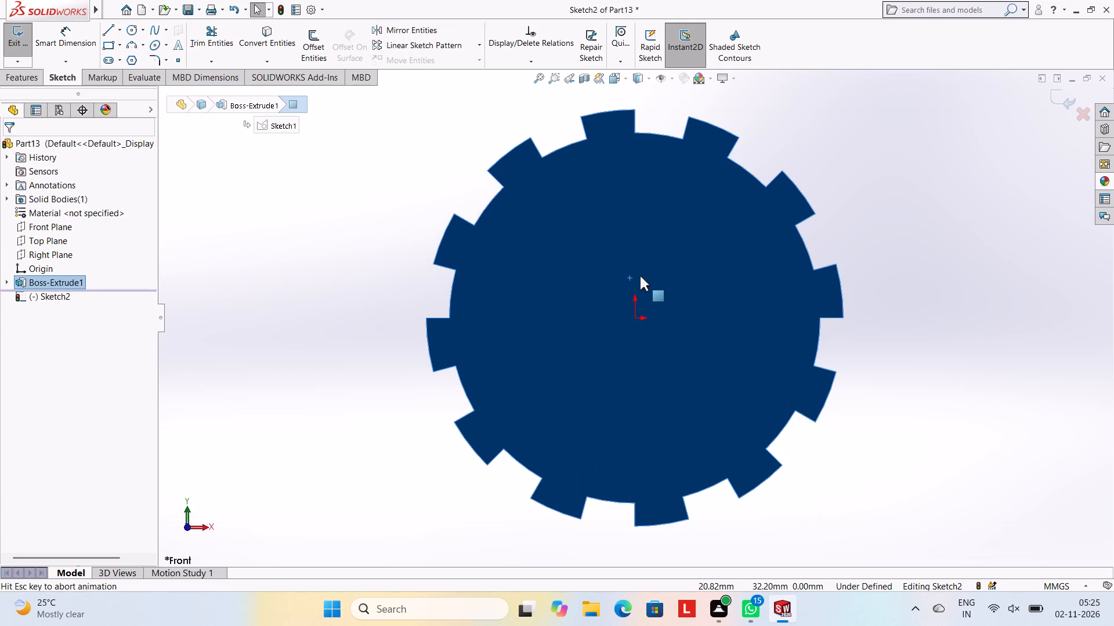
{"action": "left_click", "coordinate": [131, 26]}
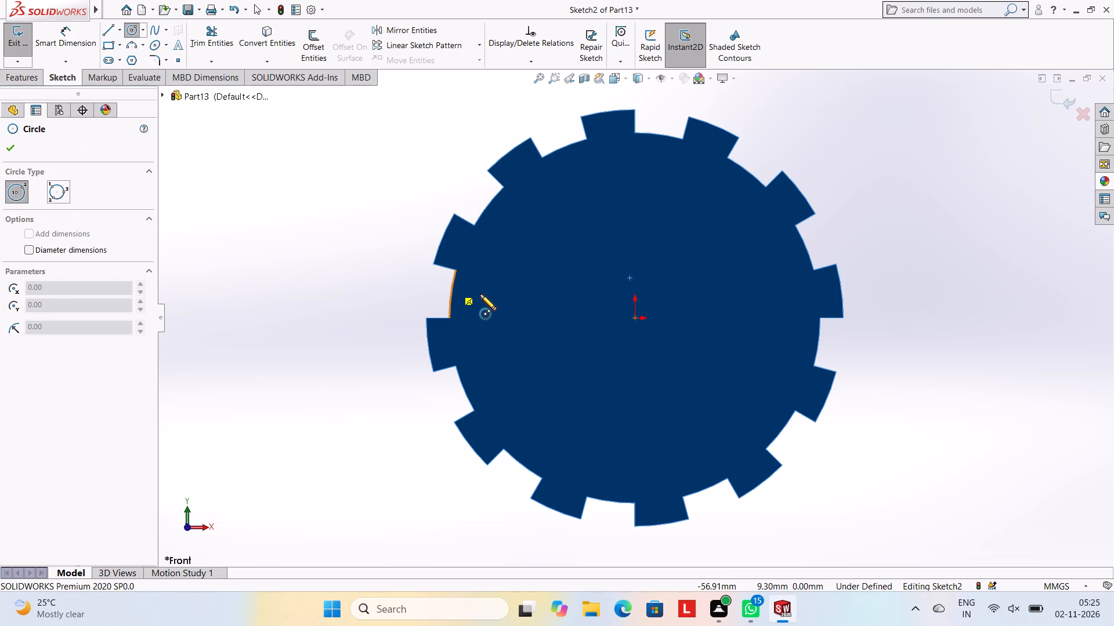
{"action": "left_click", "coordinate": [85, 246]}
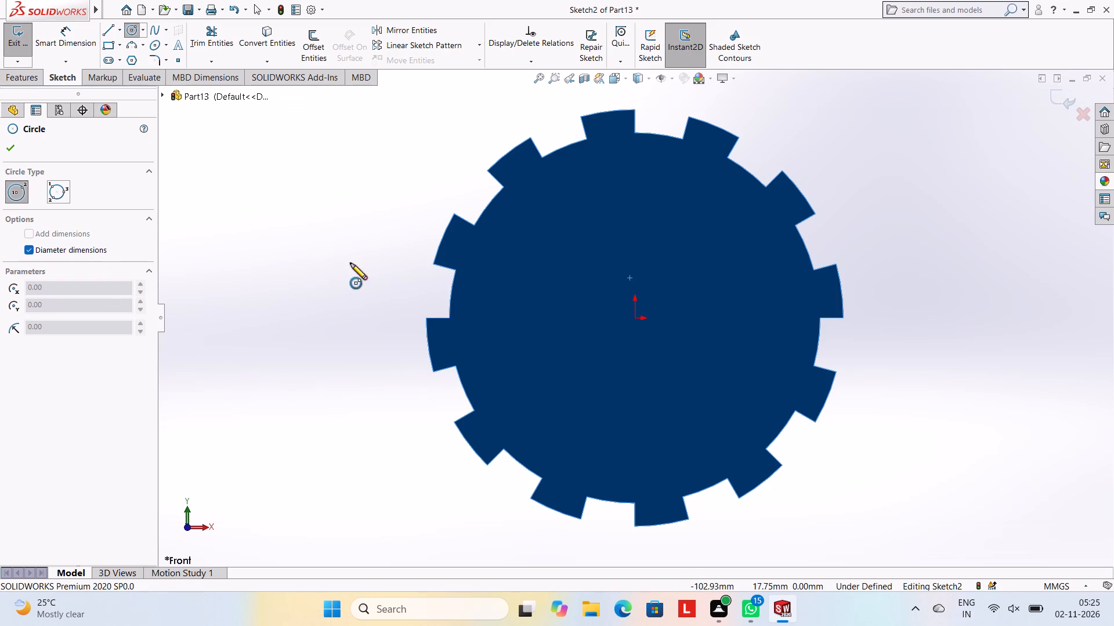
{"action": "left_click", "coordinate": [634, 317]}
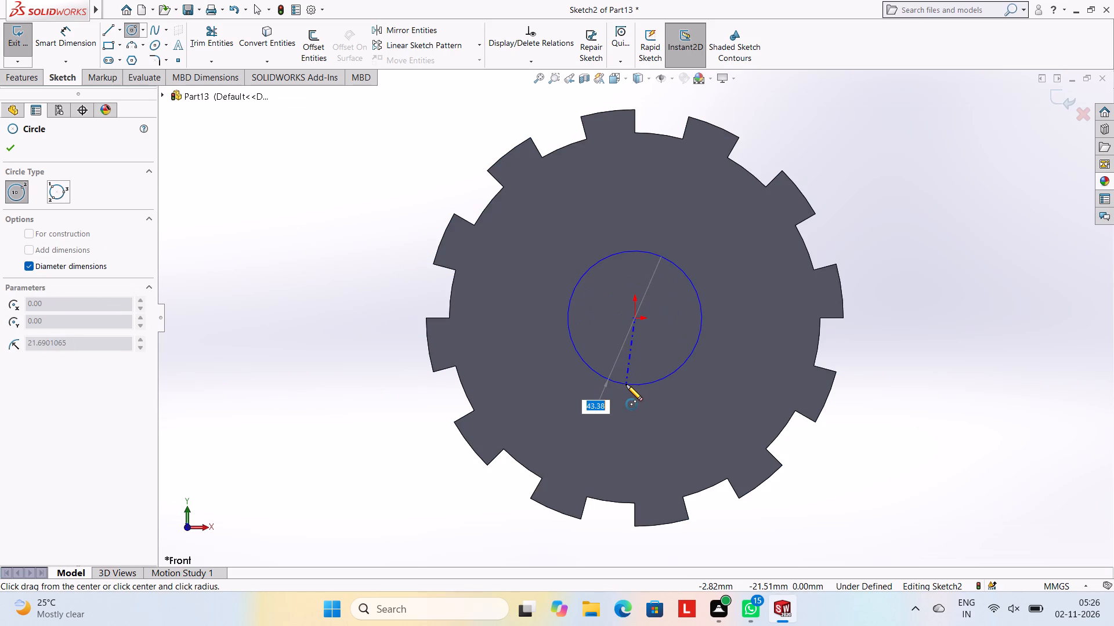
{"action": "type", "text": "80"}
{"action": "key", "text": "Return"}
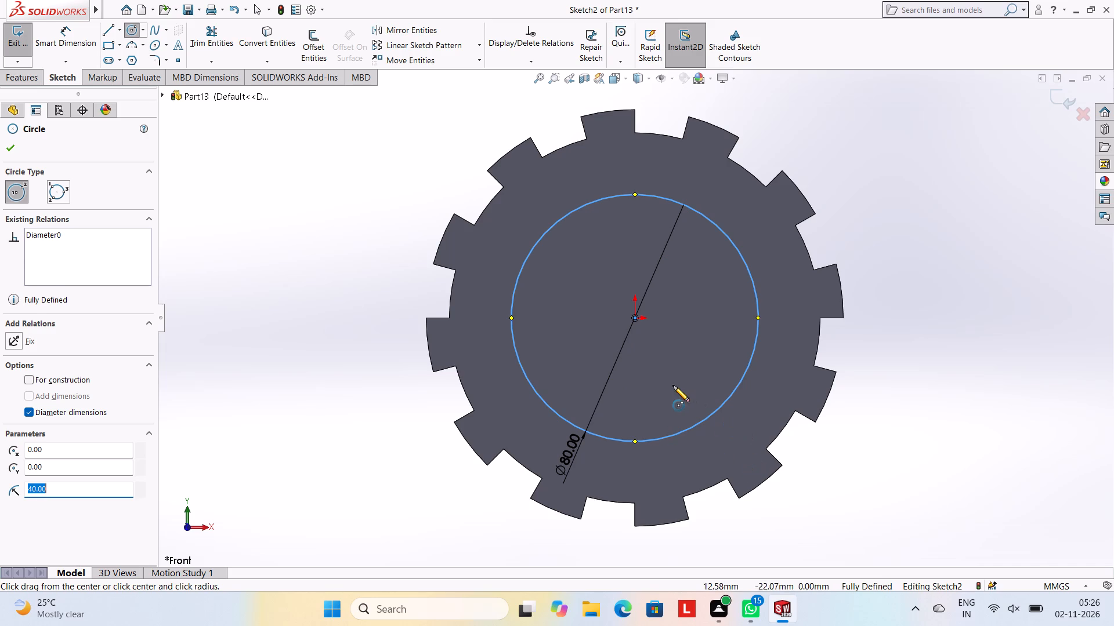
{"action": "key", "text": "Escape"}
{"action": "key", "text": "Escape"}
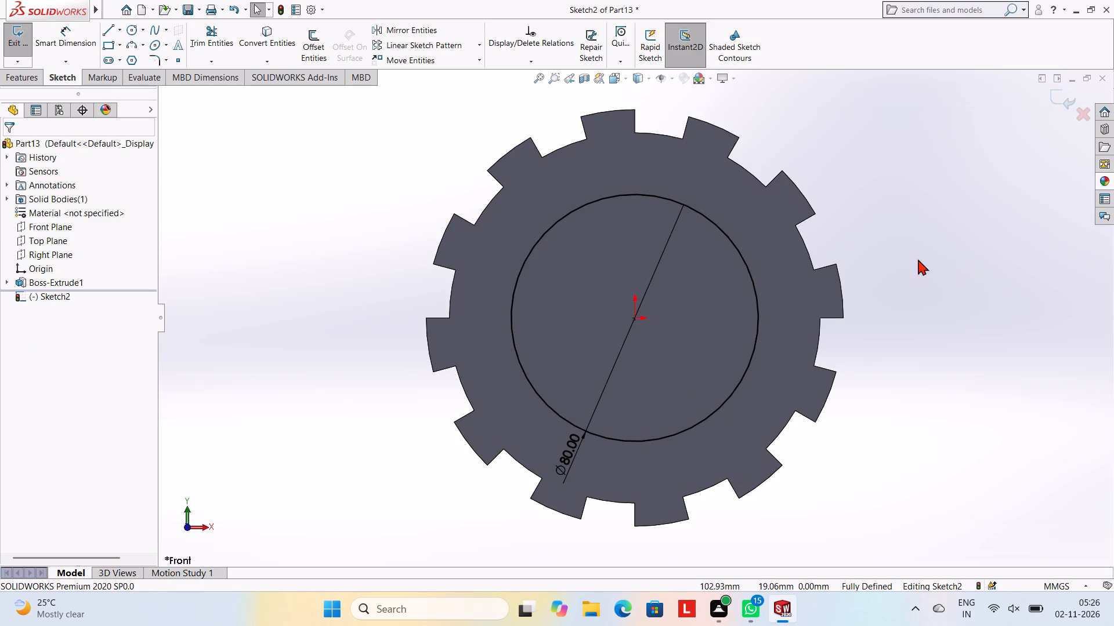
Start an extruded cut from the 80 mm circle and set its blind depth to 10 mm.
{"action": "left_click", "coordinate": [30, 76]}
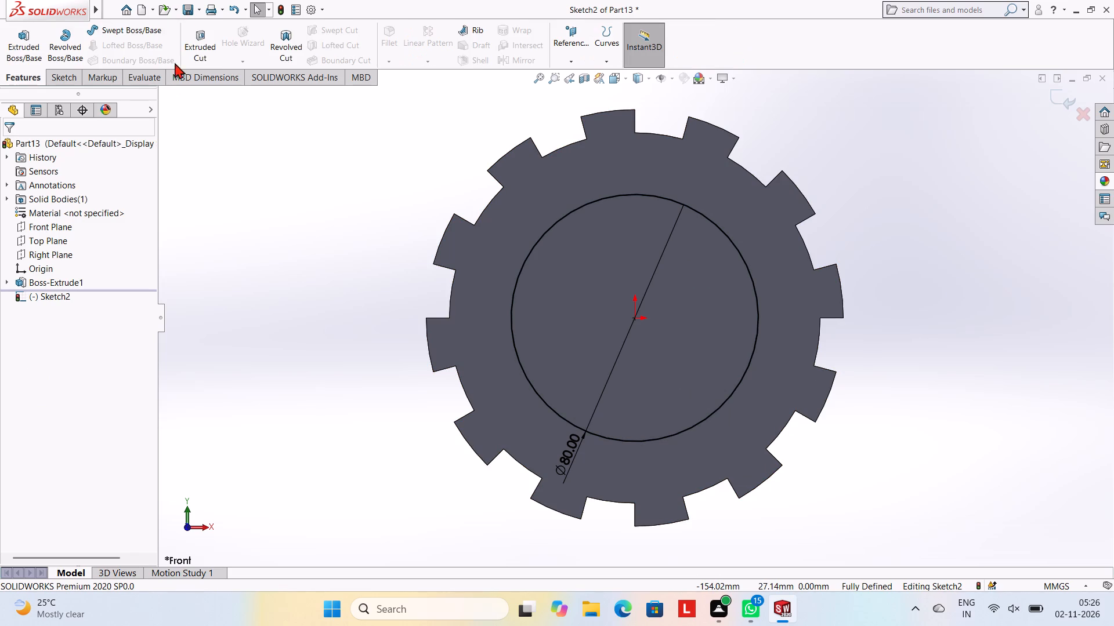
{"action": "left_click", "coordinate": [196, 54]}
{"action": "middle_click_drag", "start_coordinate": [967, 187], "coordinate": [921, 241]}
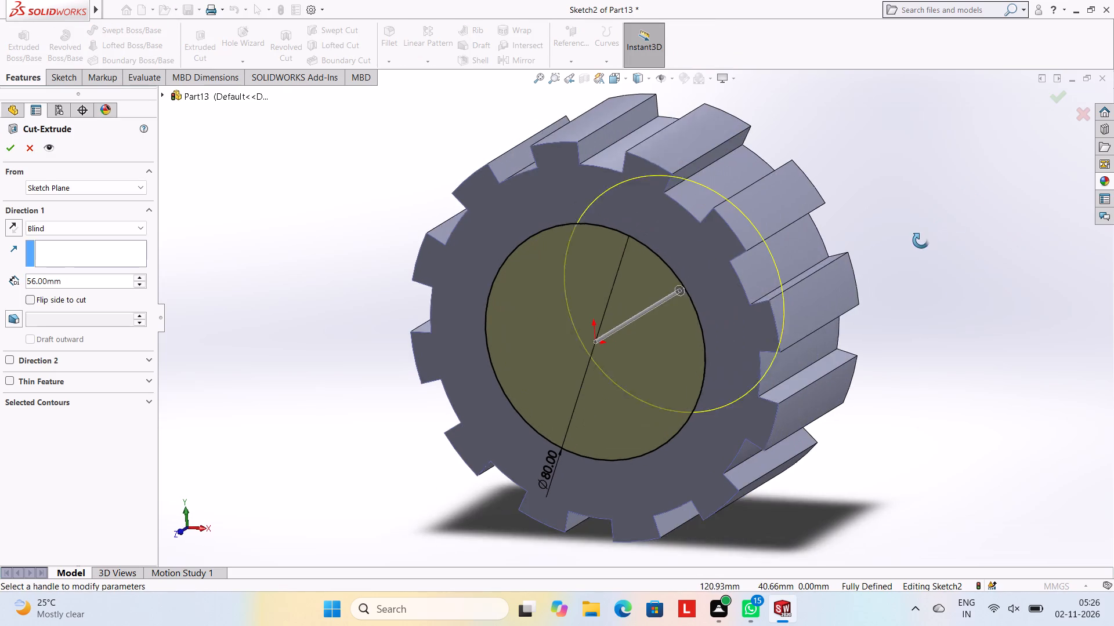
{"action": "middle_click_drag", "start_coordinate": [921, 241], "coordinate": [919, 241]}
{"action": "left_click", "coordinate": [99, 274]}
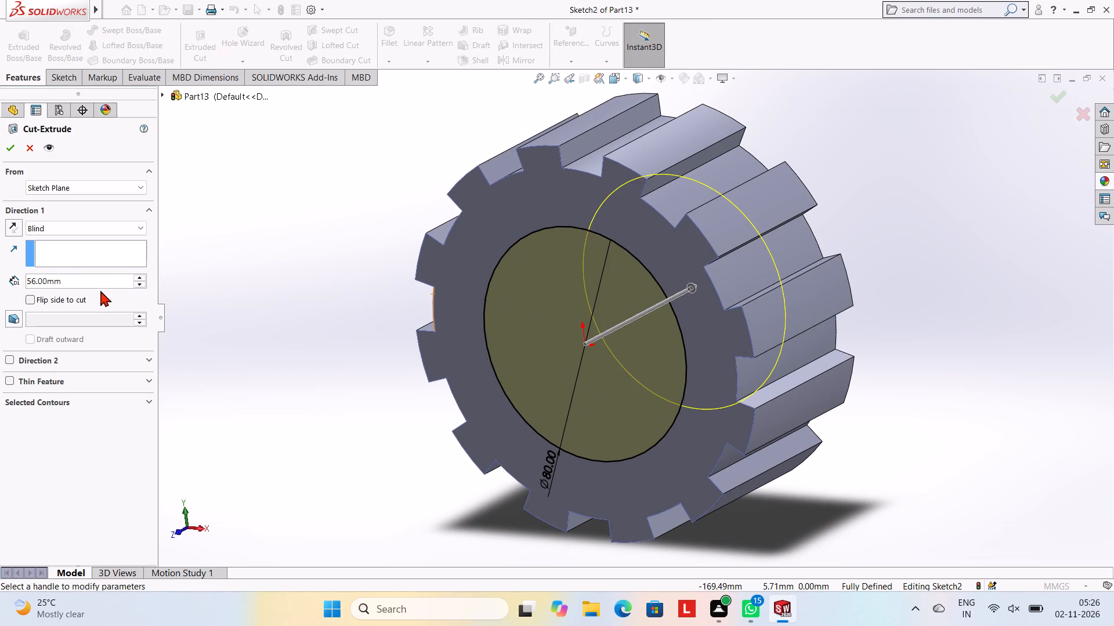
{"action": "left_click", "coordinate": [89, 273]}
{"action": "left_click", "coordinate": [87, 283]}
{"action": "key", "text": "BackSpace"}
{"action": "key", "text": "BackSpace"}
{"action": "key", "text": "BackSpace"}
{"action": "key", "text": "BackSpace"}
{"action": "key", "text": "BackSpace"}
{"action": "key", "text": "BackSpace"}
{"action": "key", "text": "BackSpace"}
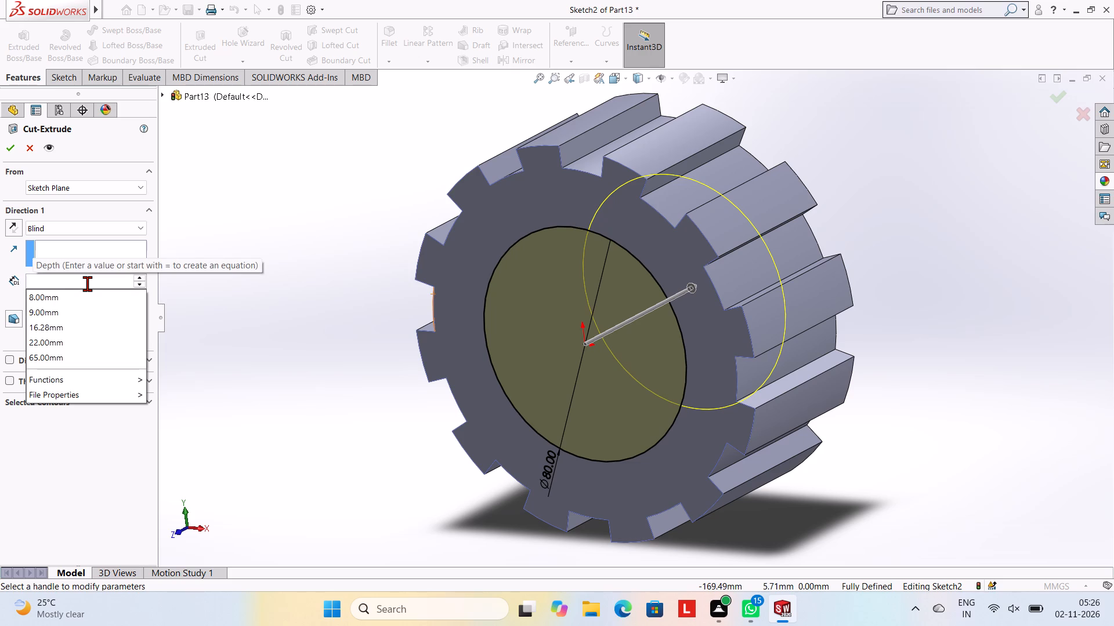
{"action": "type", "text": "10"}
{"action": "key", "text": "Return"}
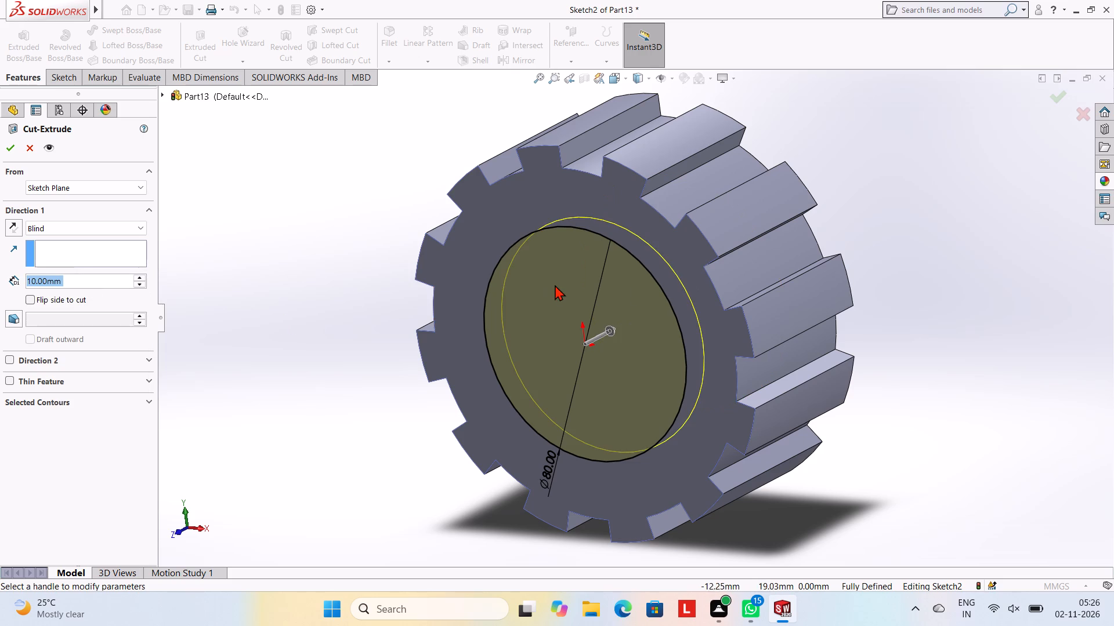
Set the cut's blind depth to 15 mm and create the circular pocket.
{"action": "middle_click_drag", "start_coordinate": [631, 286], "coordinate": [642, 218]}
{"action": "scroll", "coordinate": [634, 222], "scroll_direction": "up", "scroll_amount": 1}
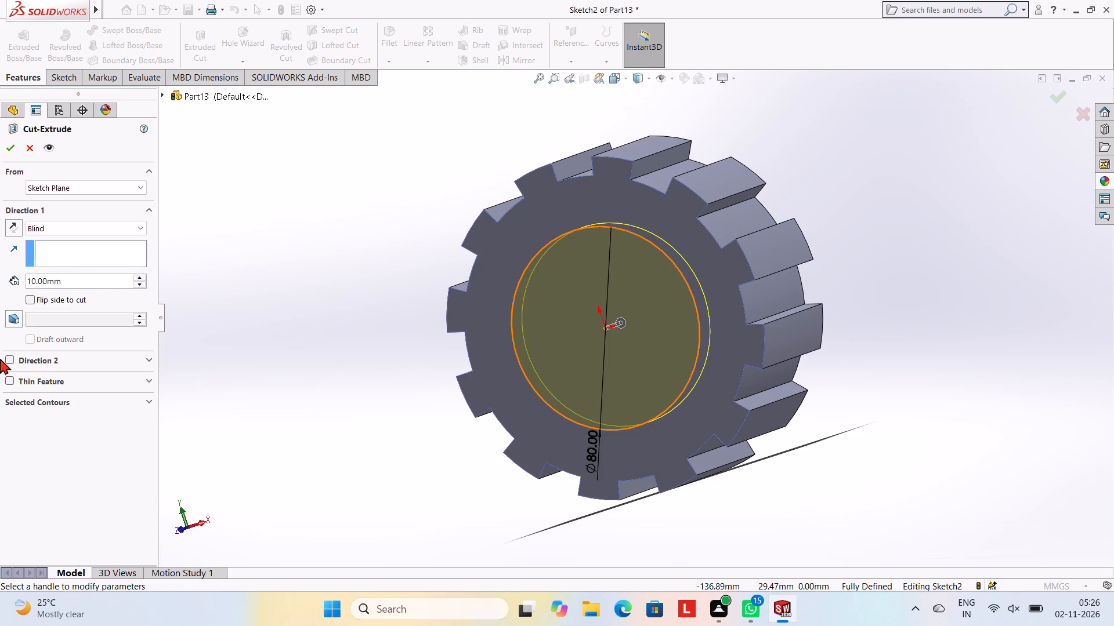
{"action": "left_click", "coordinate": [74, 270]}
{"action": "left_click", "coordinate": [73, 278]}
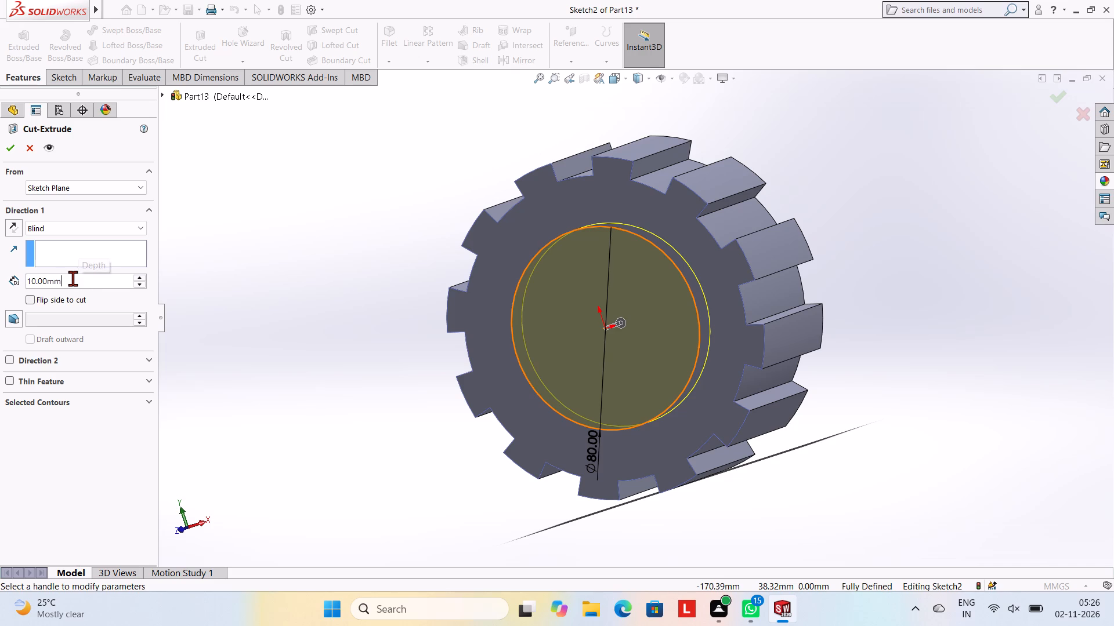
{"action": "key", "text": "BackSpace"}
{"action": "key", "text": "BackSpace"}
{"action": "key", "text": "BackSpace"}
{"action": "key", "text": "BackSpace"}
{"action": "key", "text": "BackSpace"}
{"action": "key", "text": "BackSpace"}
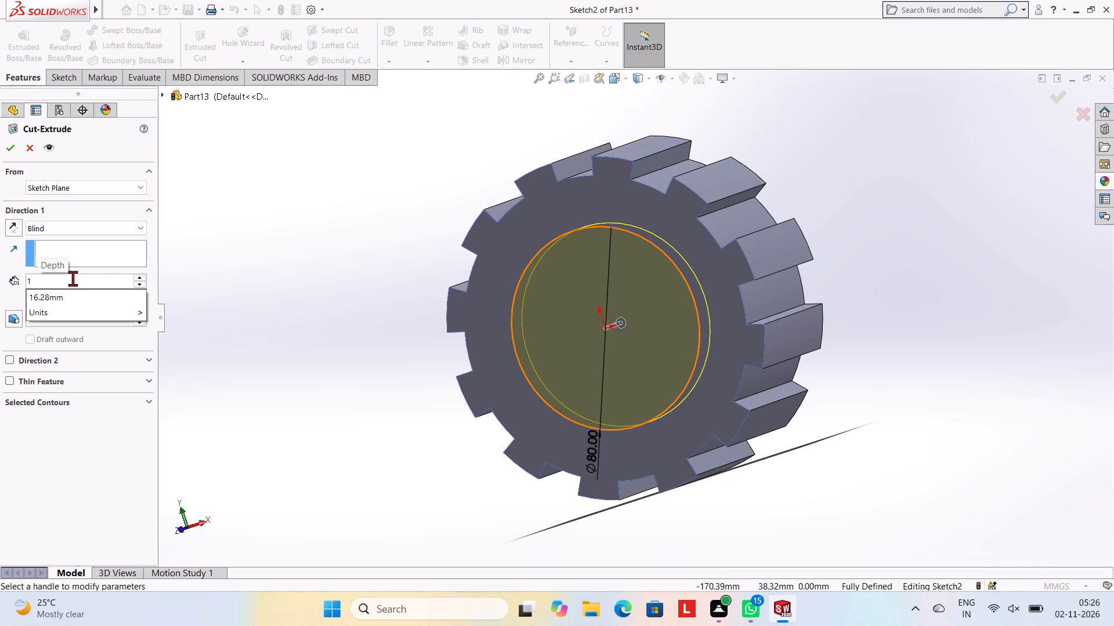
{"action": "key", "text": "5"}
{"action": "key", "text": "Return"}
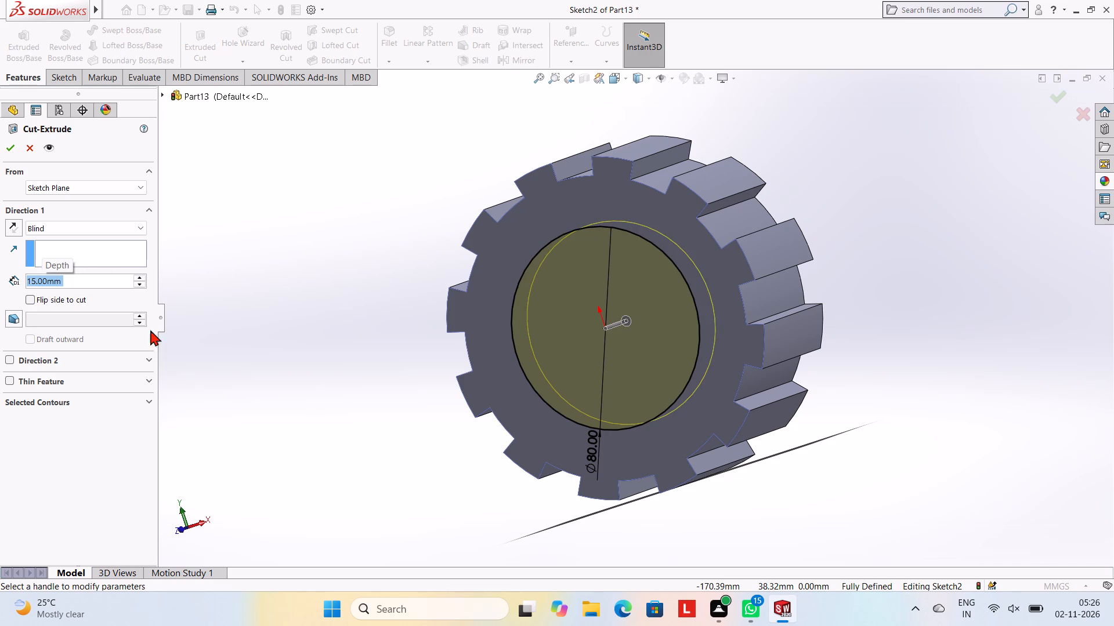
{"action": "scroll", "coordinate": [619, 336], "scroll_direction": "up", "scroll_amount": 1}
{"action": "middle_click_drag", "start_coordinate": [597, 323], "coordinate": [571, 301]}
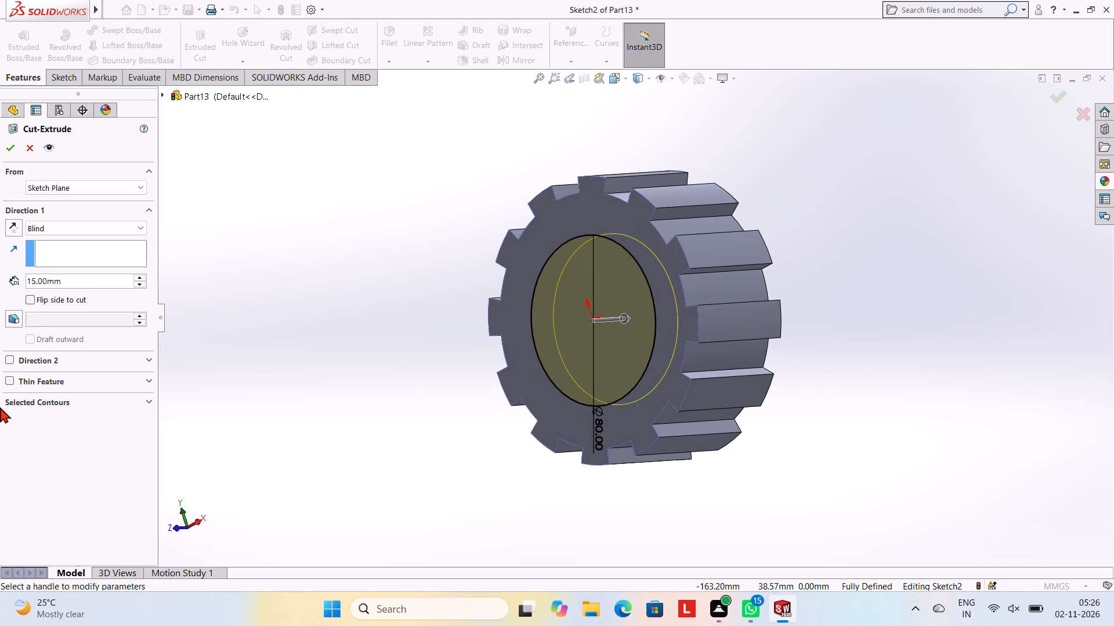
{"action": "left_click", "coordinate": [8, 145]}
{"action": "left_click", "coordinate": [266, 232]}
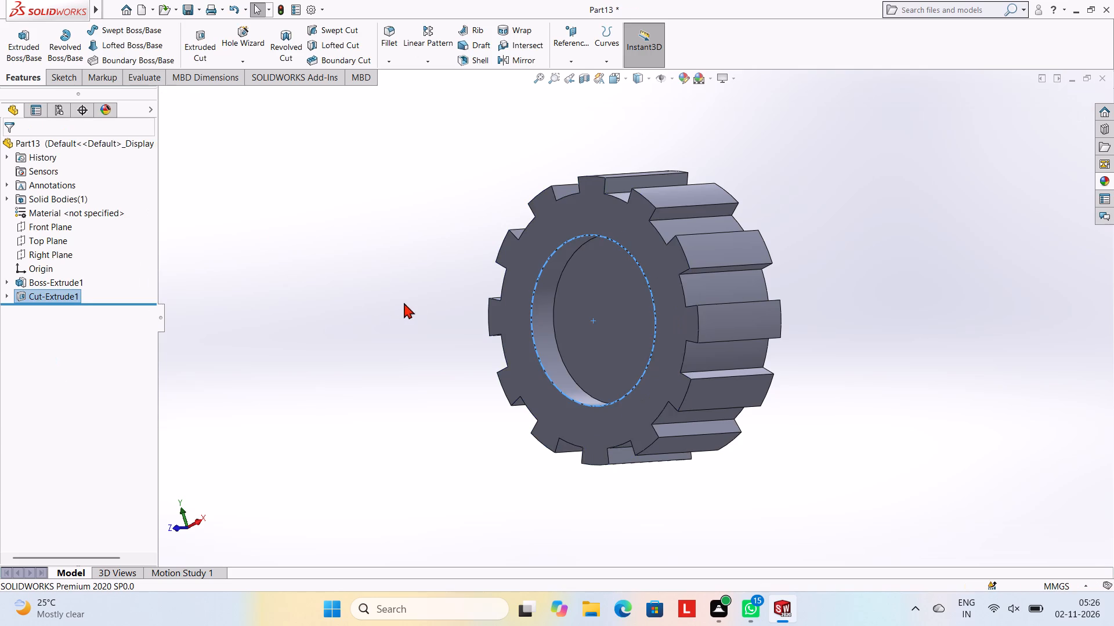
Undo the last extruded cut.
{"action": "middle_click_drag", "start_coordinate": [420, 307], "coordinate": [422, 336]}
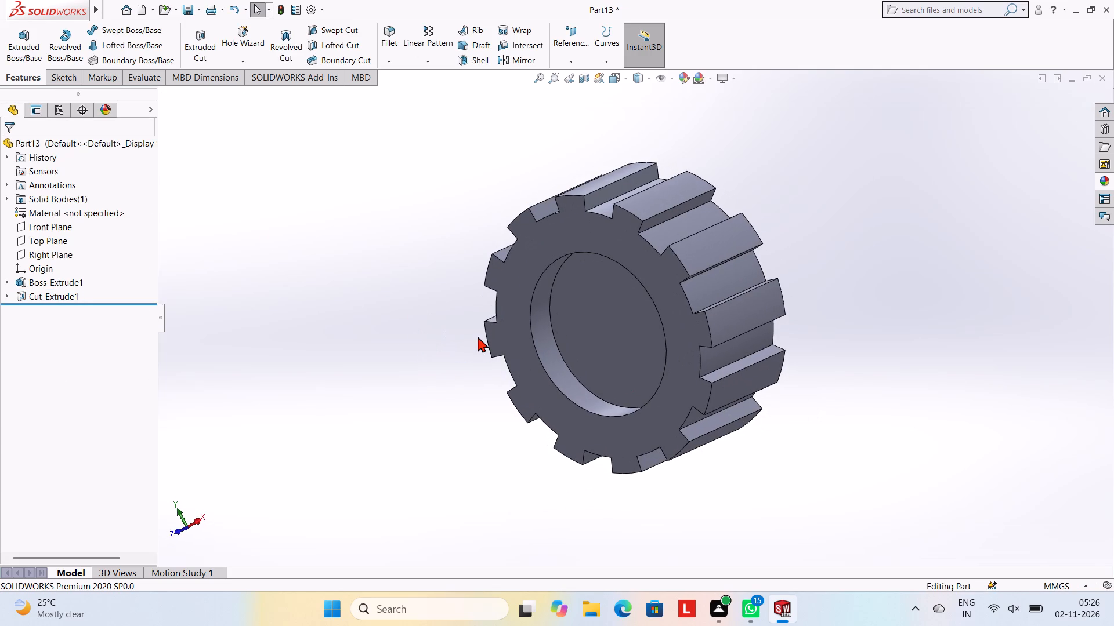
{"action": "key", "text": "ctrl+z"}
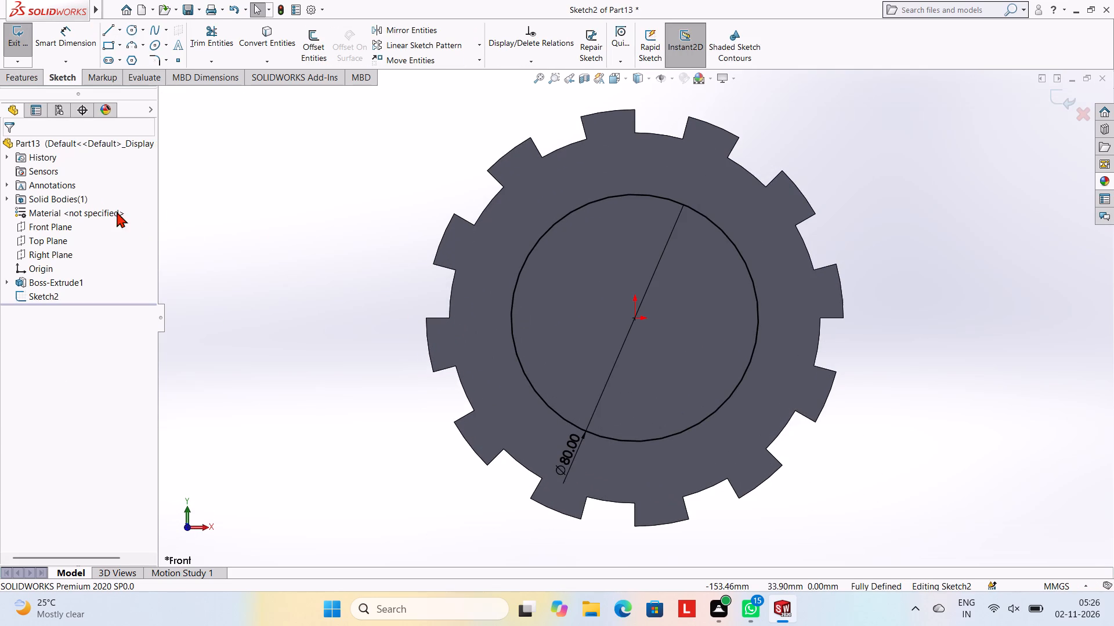
Cut the 80 mm circle into the toothed body as a blind pocket 20 mm deep.
{"action": "left_click", "coordinate": [25, 81]}
{"action": "left_click", "coordinate": [205, 55]}
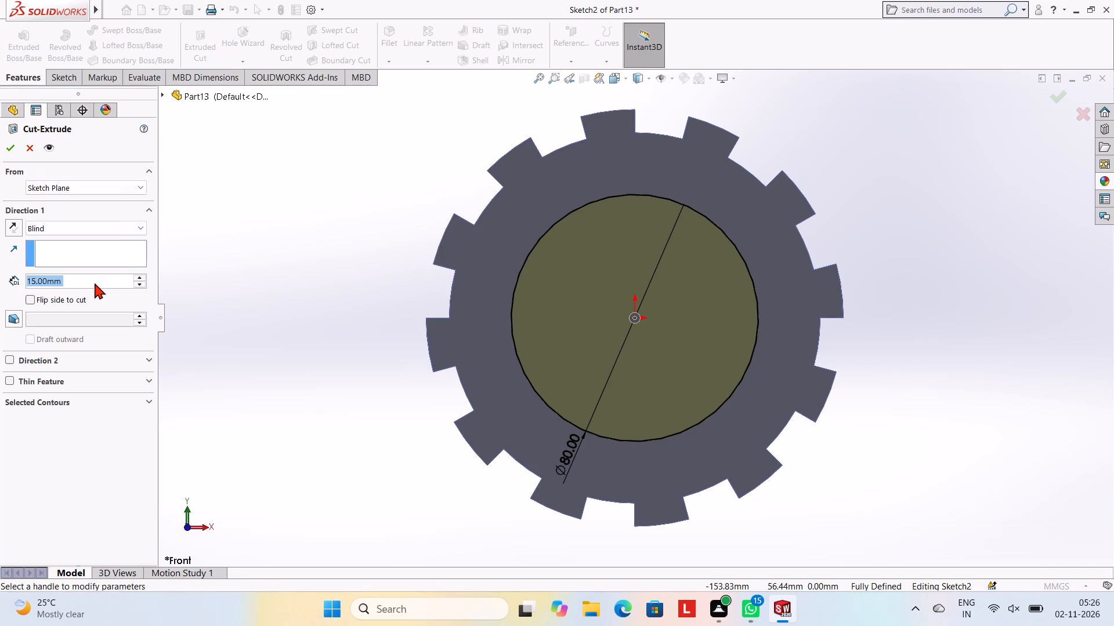
{"action": "type", "text": "20"}
{"action": "key", "text": "Return"}
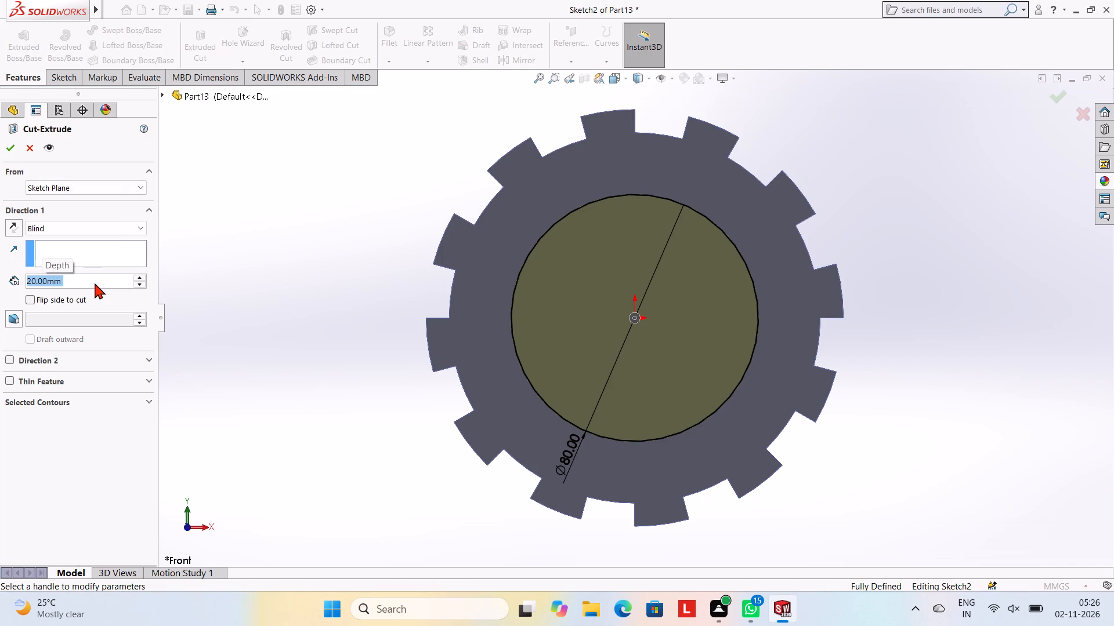
{"action": "left_click", "coordinate": [6, 150]}
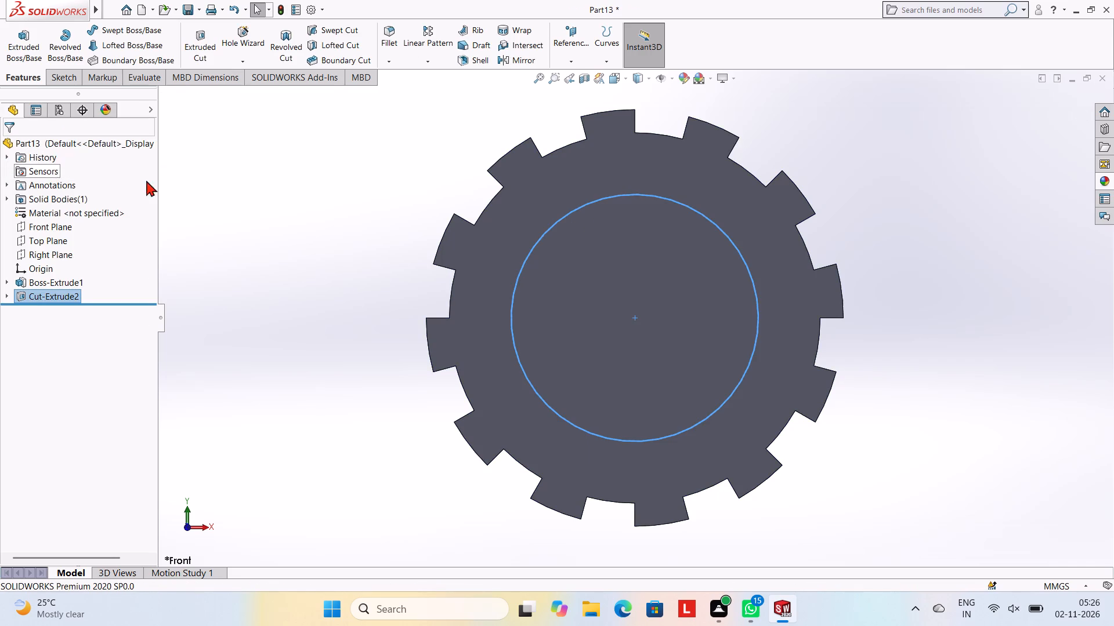
{"action": "left_click", "coordinate": [235, 193]}
Sketch a 27 mm radius circle centred on the origin on the floor of the circular pocket.
{"action": "middle_click_drag", "start_coordinate": [542, 213], "coordinate": [487, 257]}
{"action": "scroll", "coordinate": [562, 279], "scroll_direction": "up", "scroll_amount": 2}
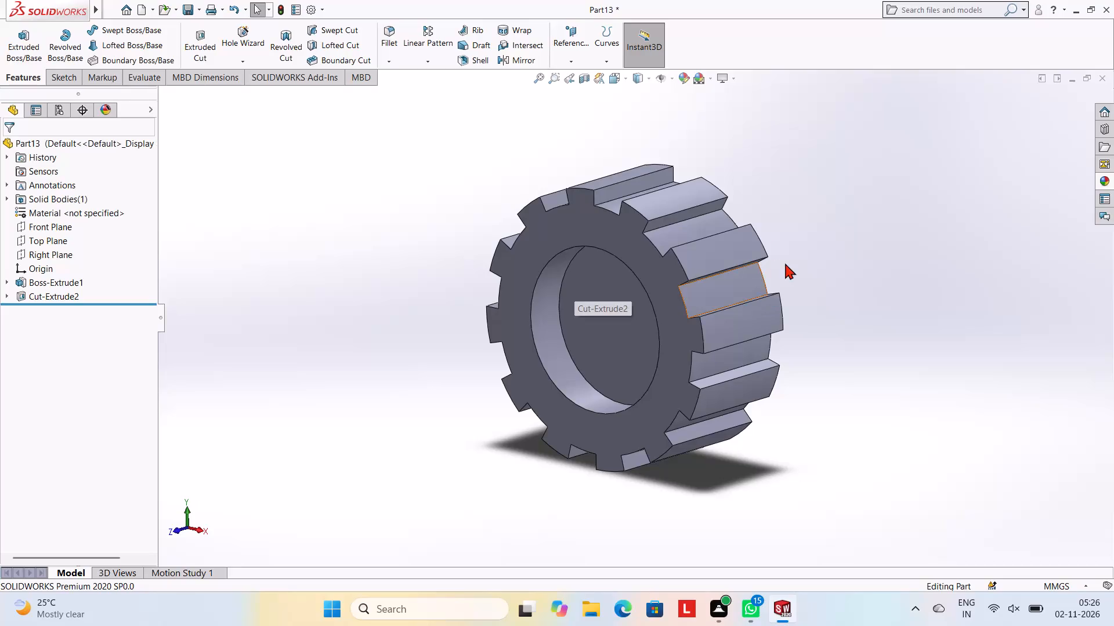
{"action": "scroll", "coordinate": [675, 306], "scroll_direction": "up", "scroll_amount": 1}
{"action": "scroll", "coordinate": [675, 306], "scroll_direction": "down", "scroll_amount": 2}
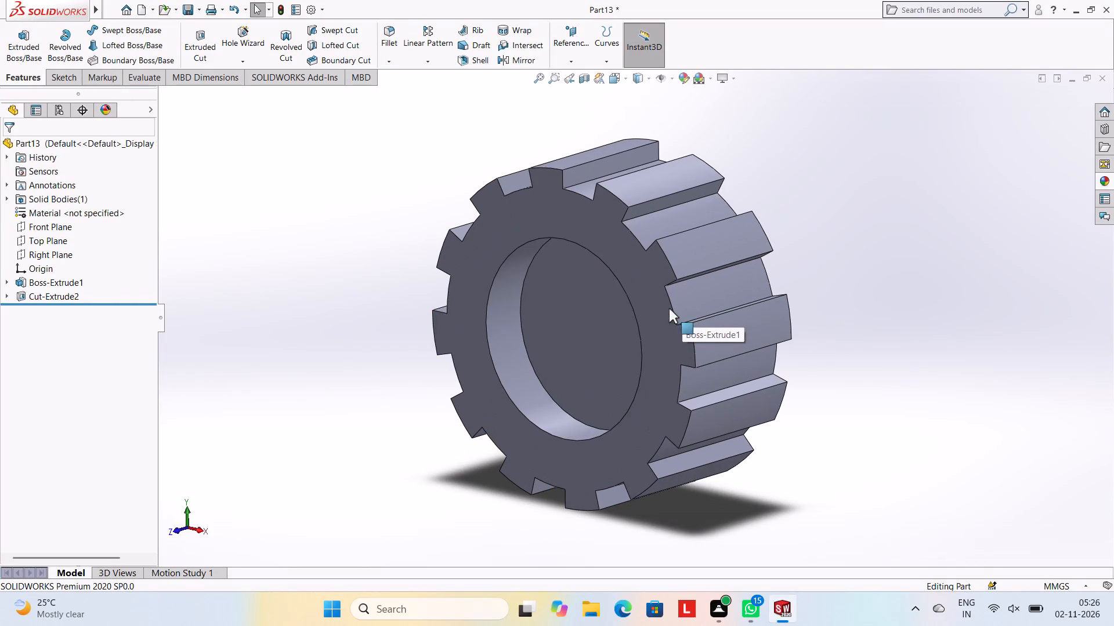
{"action": "left_click", "coordinate": [579, 313]}
{"action": "left_click", "coordinate": [632, 281]}
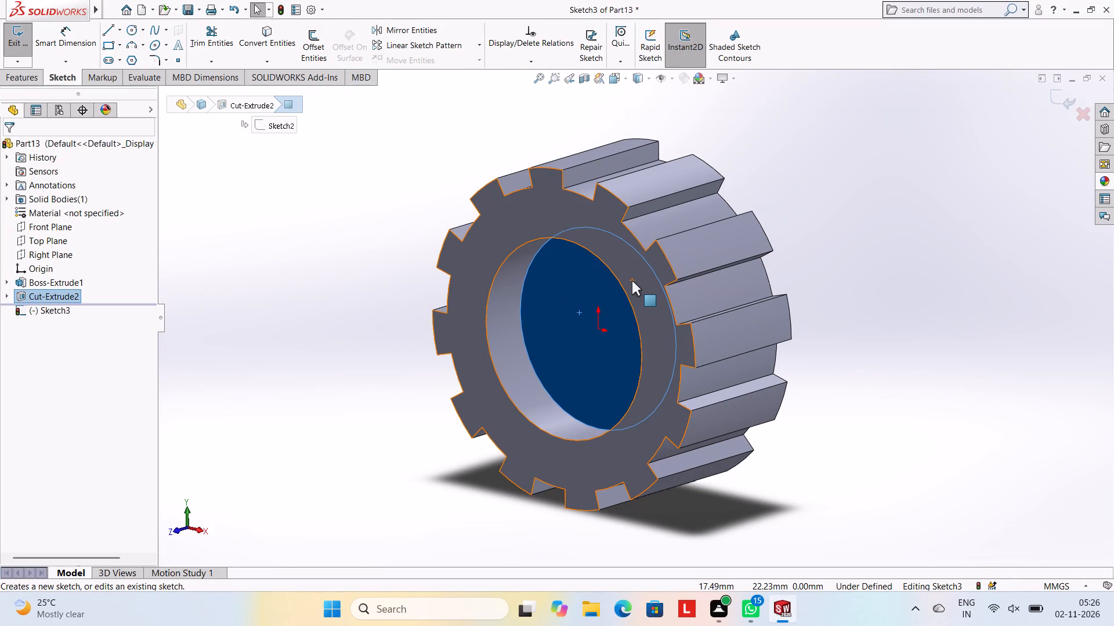
{"action": "key", "text": "ctrl+8"}
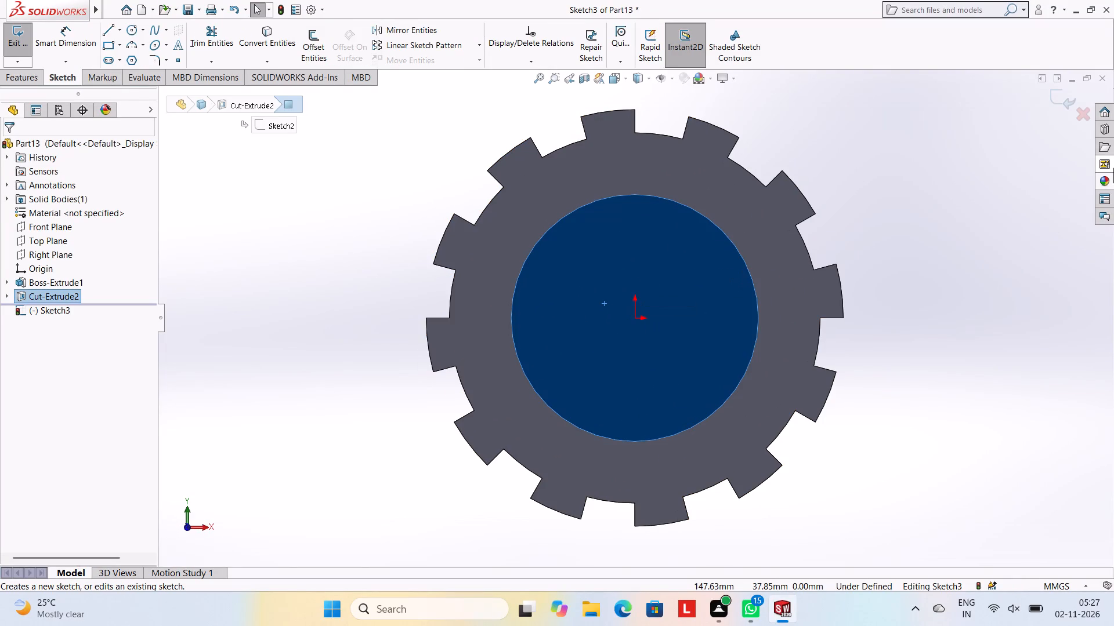
{"action": "left_click", "coordinate": [131, 29]}
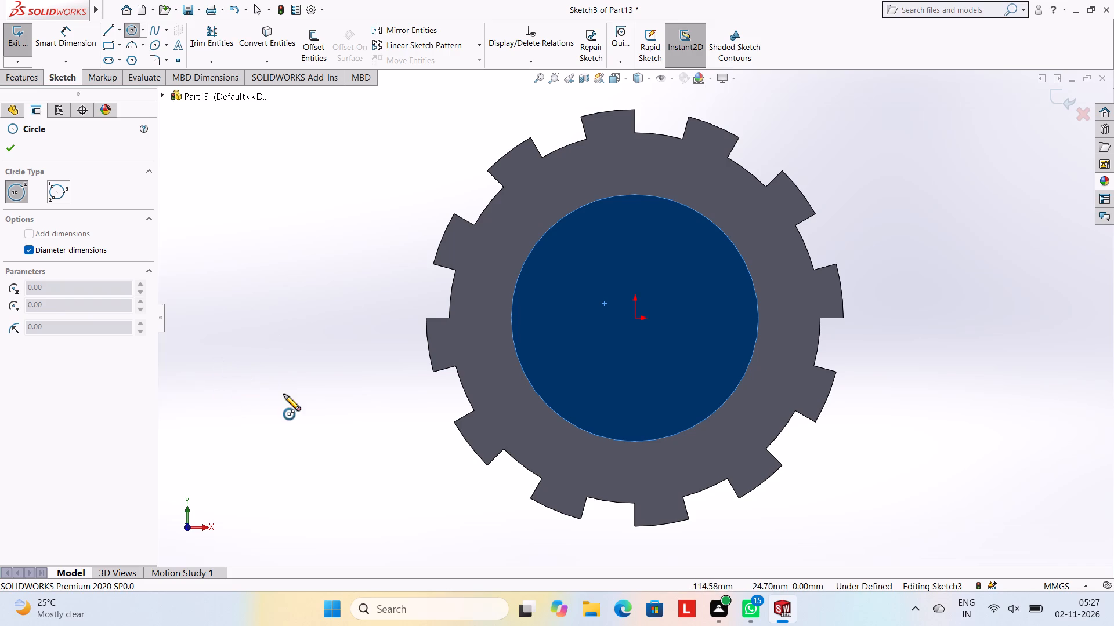
{"action": "left_click", "coordinate": [59, 248]}
{"action": "left_click", "coordinate": [635, 318]}
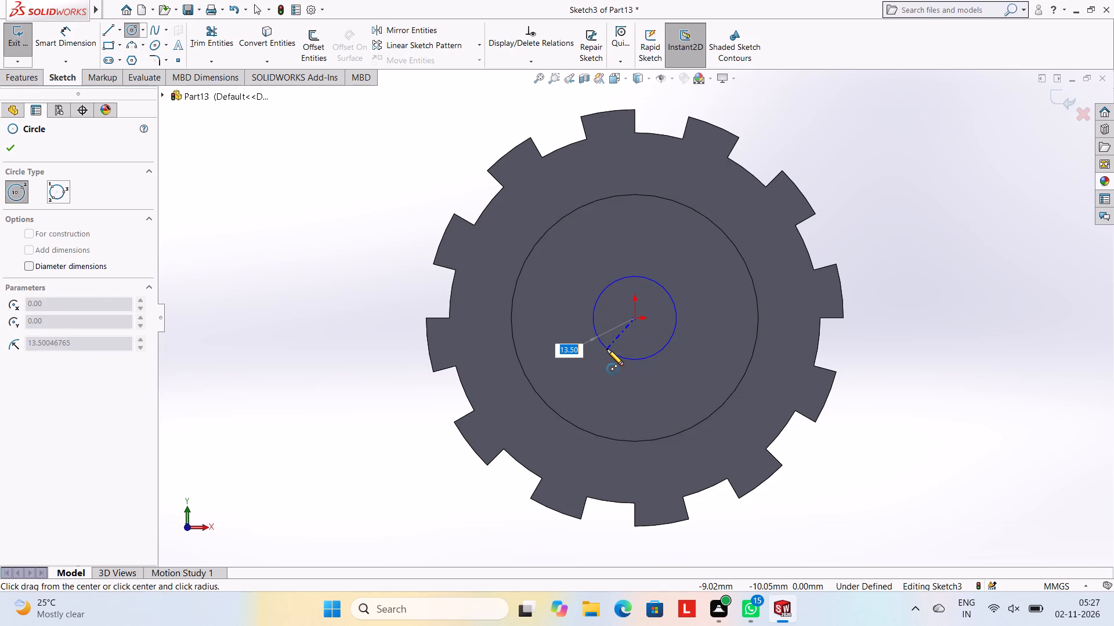
{"action": "type", "text": "27"}
{"action": "key", "text": "Return"}
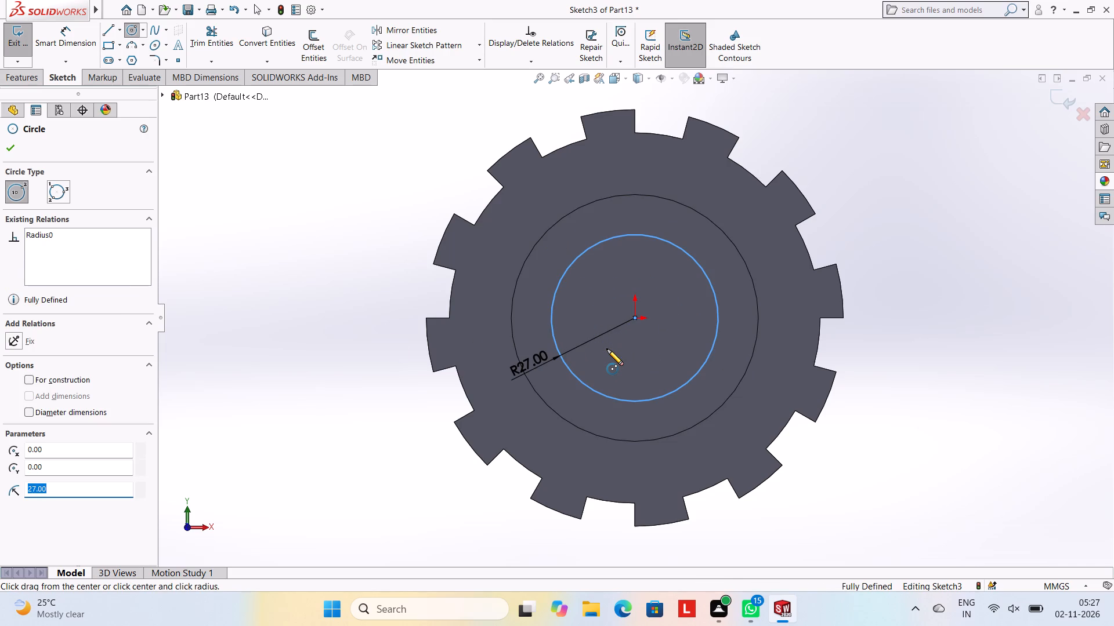
{"action": "key", "text": "Escape"}
{"action": "key", "text": "Escape"}
{"action": "key", "text": "Escape"}
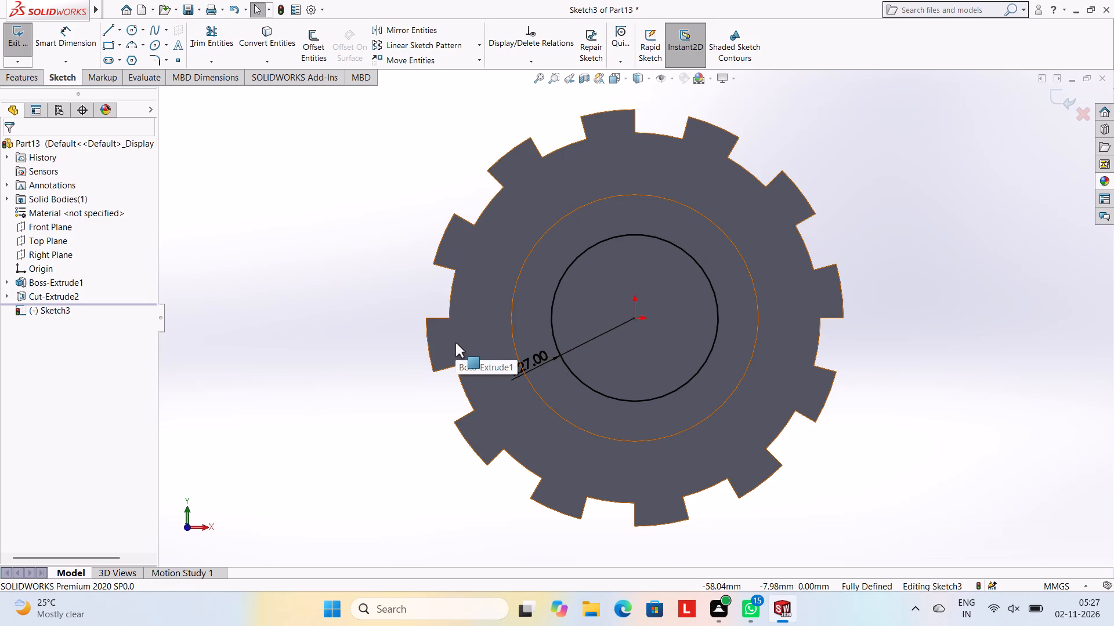
Sketch lines from the circle's bottom point: 10 mm down, 10 mm to the right, and vertically up past the circle.
{"action": "left_click", "coordinate": [106, 31]}
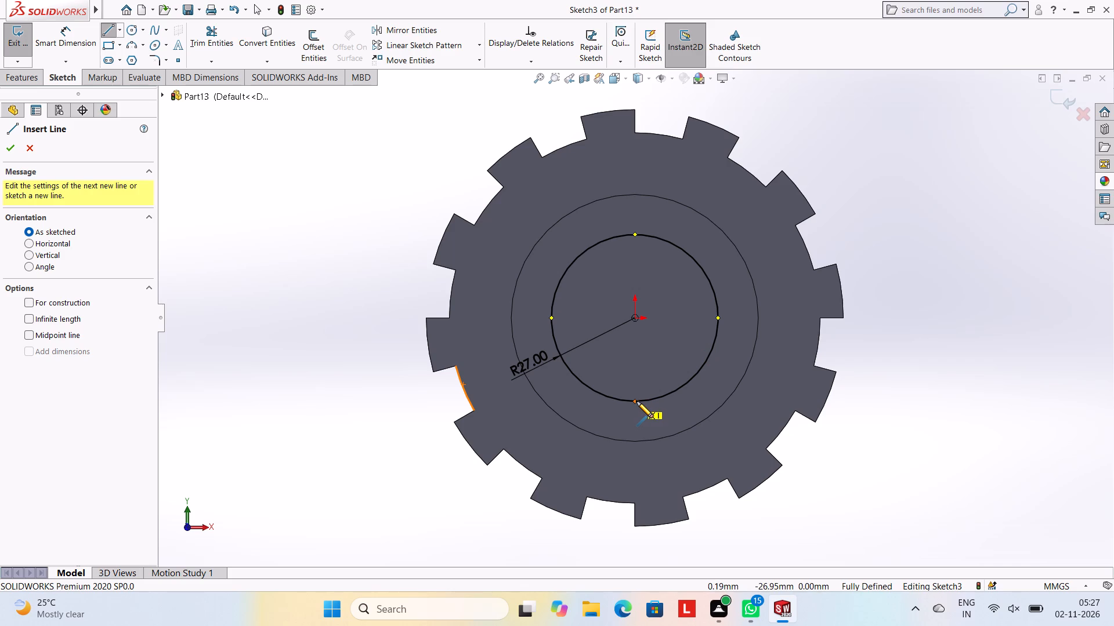
{"action": "left_click", "coordinate": [635, 401]}
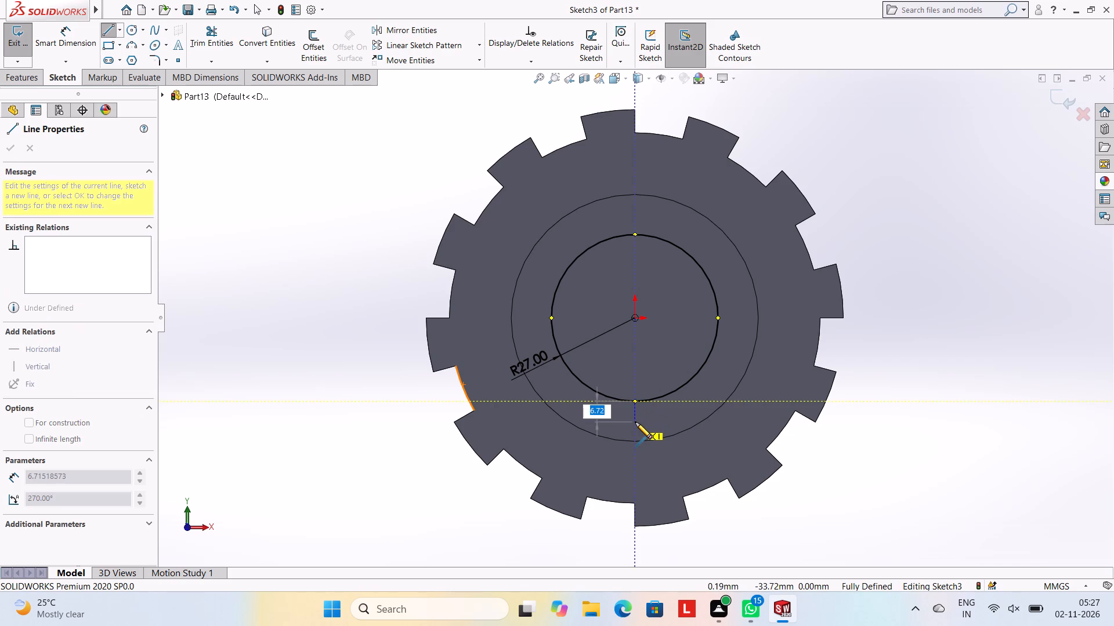
{"action": "type", "text": "10"}
{"action": "key", "text": "Return"}
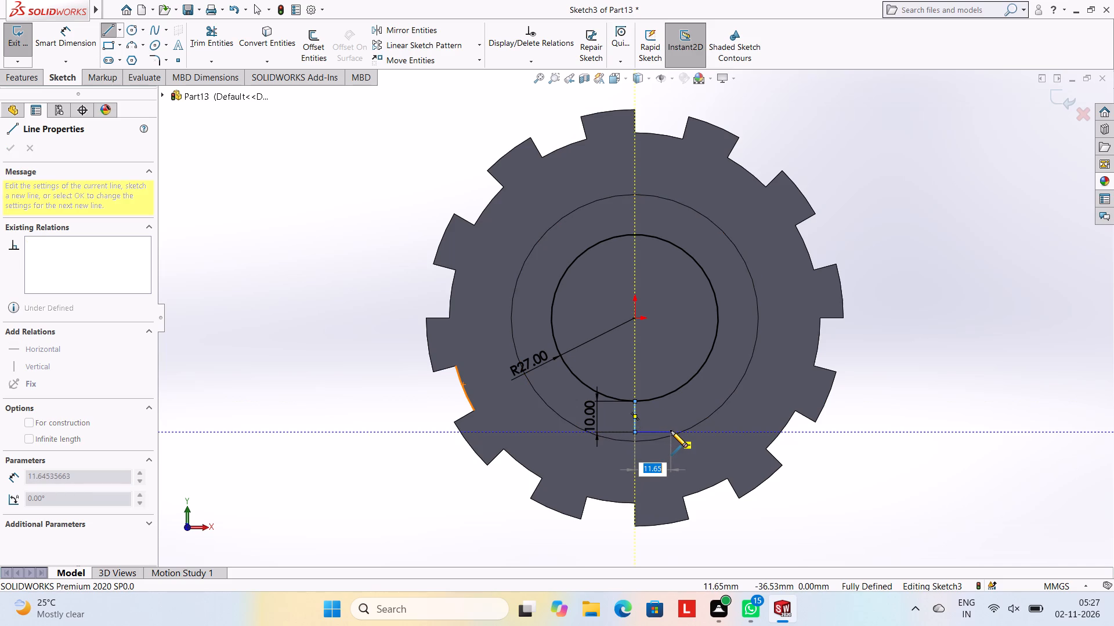
{"action": "type", "text": "10"}
{"action": "key", "text": "Return"}
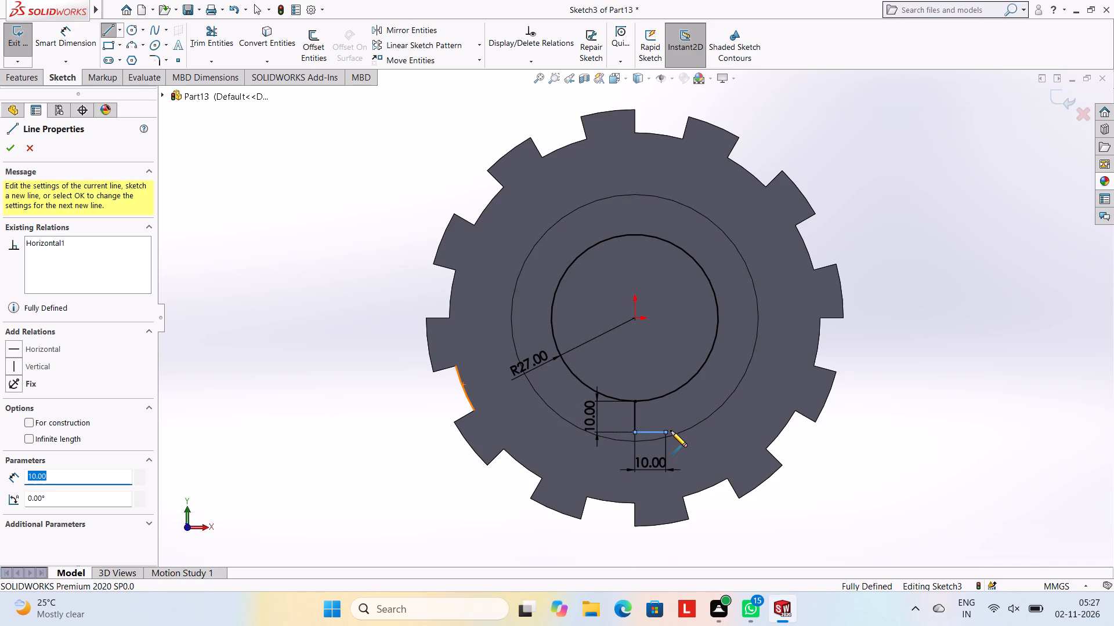
{"action": "left_click", "coordinate": [666, 350]}
{"action": "key", "text": "Escape"}
{"action": "key", "text": "Escape"}
{"action": "key", "text": "Escape"}
{"action": "key", "text": "Escape"}
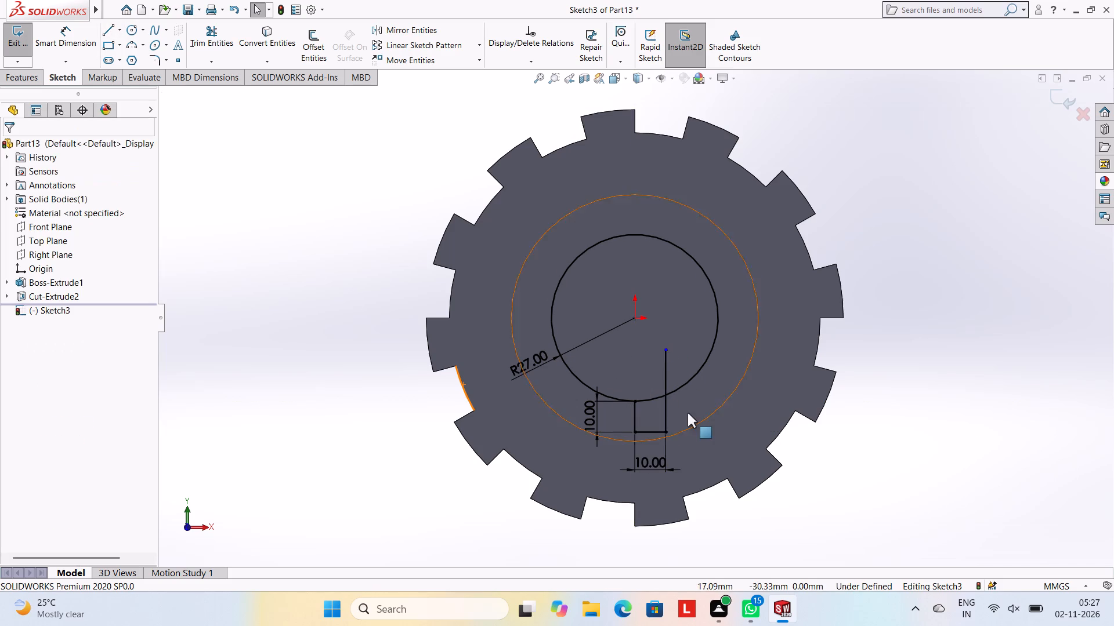
Sketch a 10 mm line leftward from the centre line's lower end, and a vertical line from its end up past the circle.
{"action": "scroll", "coordinate": [688, 413], "scroll_direction": "down", "scroll_amount": 2}
{"action": "left_click", "coordinate": [108, 31]}
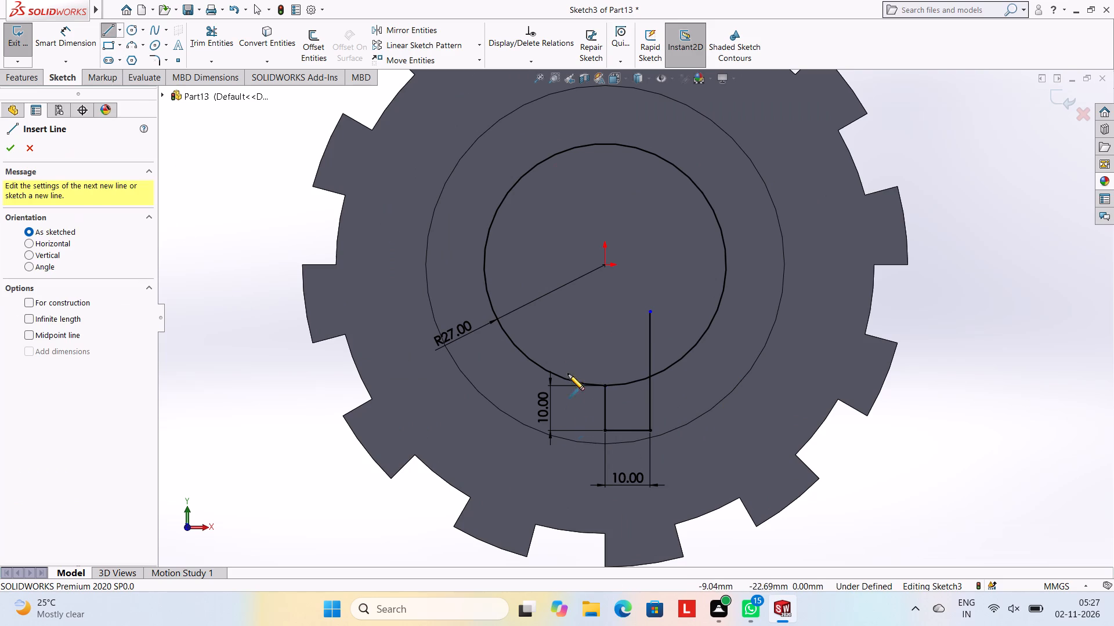
{"action": "left_click", "coordinate": [605, 431]}
{"action": "type", "text": "10"}
{"action": "key", "text": "Return"}
{"action": "key", "text": "Escape"}
{"action": "key", "text": "Escape"}
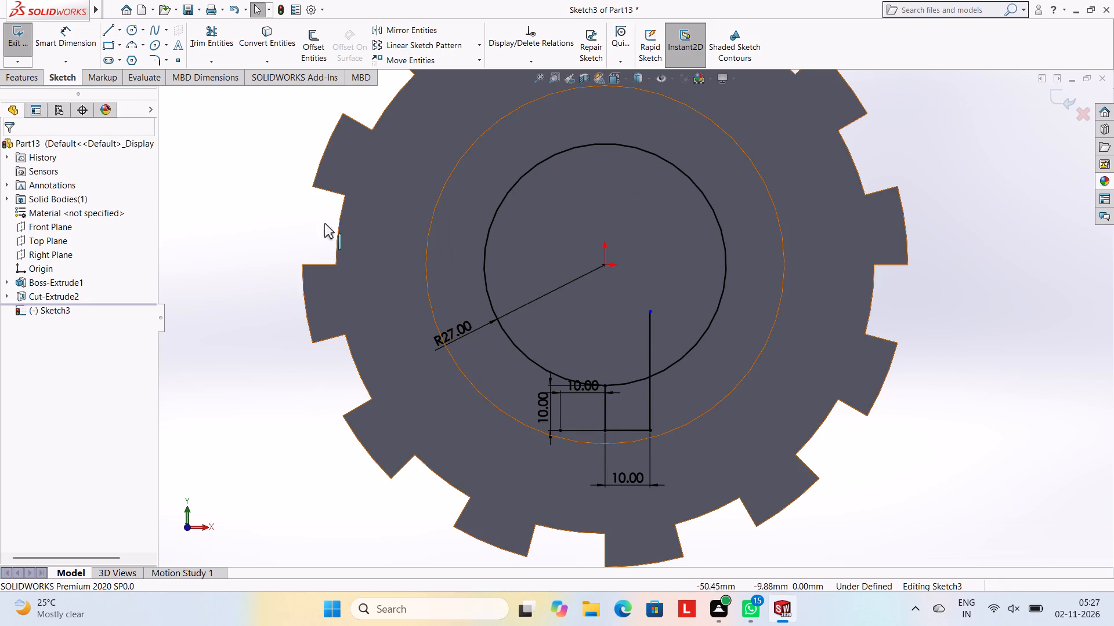
{"action": "left_click", "coordinate": [109, 24]}
{"action": "scroll", "coordinate": [603, 356], "scroll_direction": "down", "scroll_amount": 3}
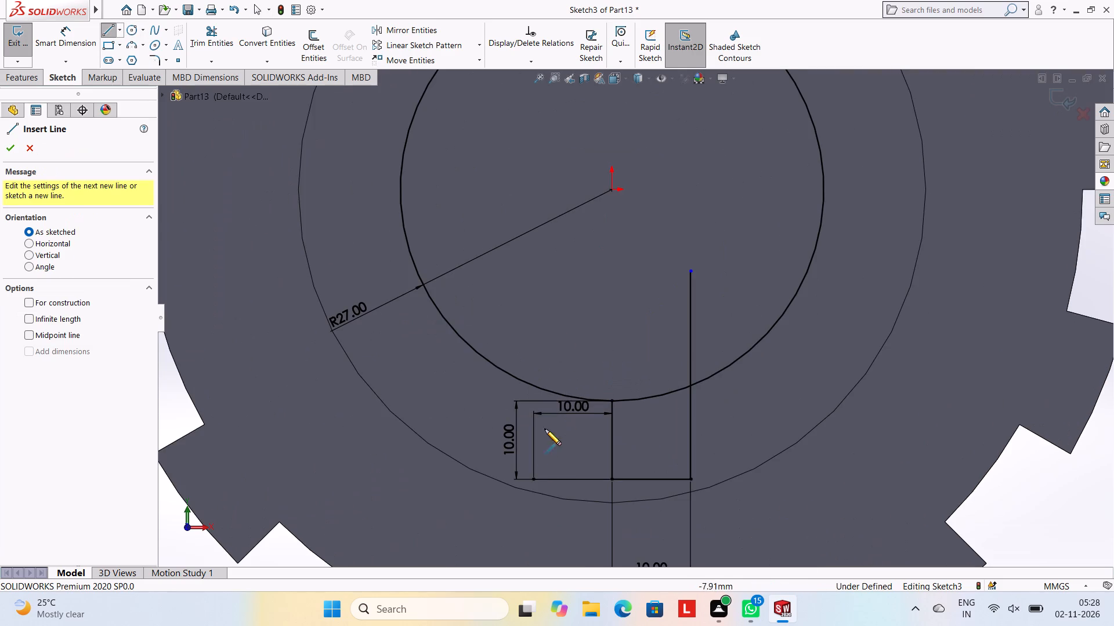
{"action": "left_click", "coordinate": [533, 479]}
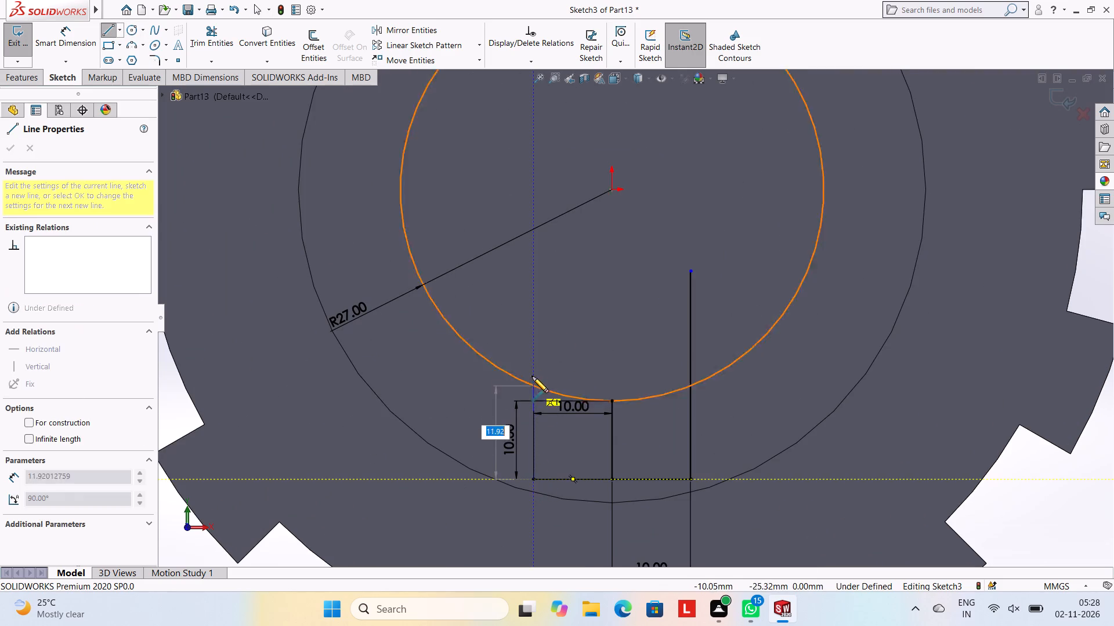
{"action": "left_click", "coordinate": [531, 359]}
{"action": "key", "text": "Escape"}
{"action": "key", "text": "Escape"}
{"action": "key", "text": "Escape"}
Trim the line ends inside the circle, the arc between the two sides and the middle line to leave an open keyway profile.
{"action": "left_click", "coordinate": [205, 38]}
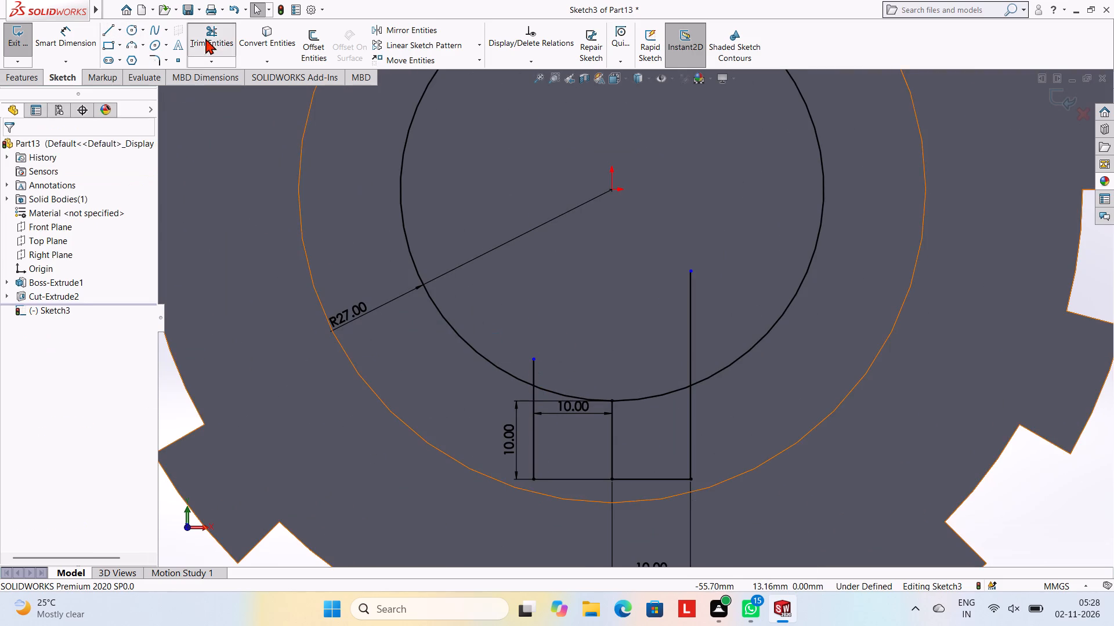
{"action": "left_click", "coordinate": [689, 329]}
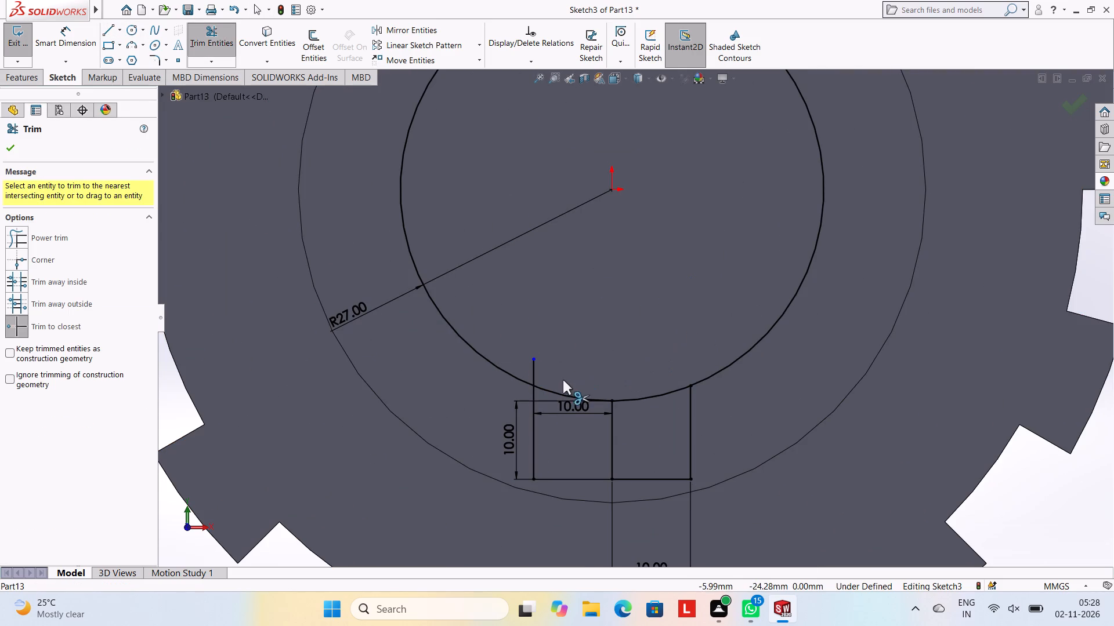
{"action": "left_click", "coordinate": [537, 373]}
{"action": "key", "text": "Escape"}
{"action": "key", "text": "Escape"}
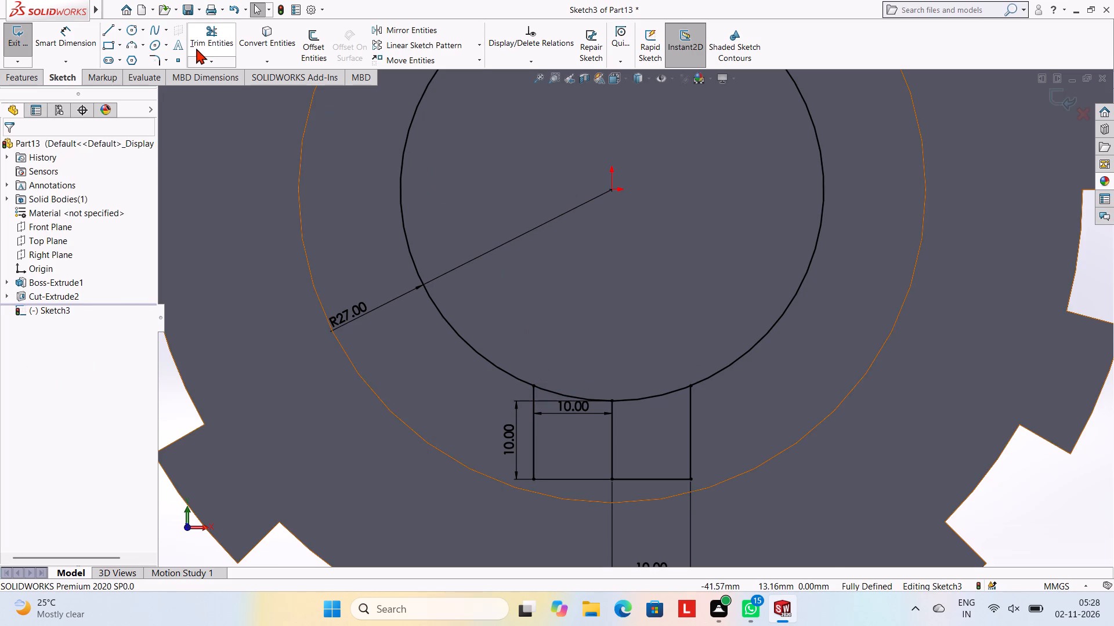
{"action": "left_click", "coordinate": [198, 28]}
{"action": "left_click", "coordinate": [560, 398]}
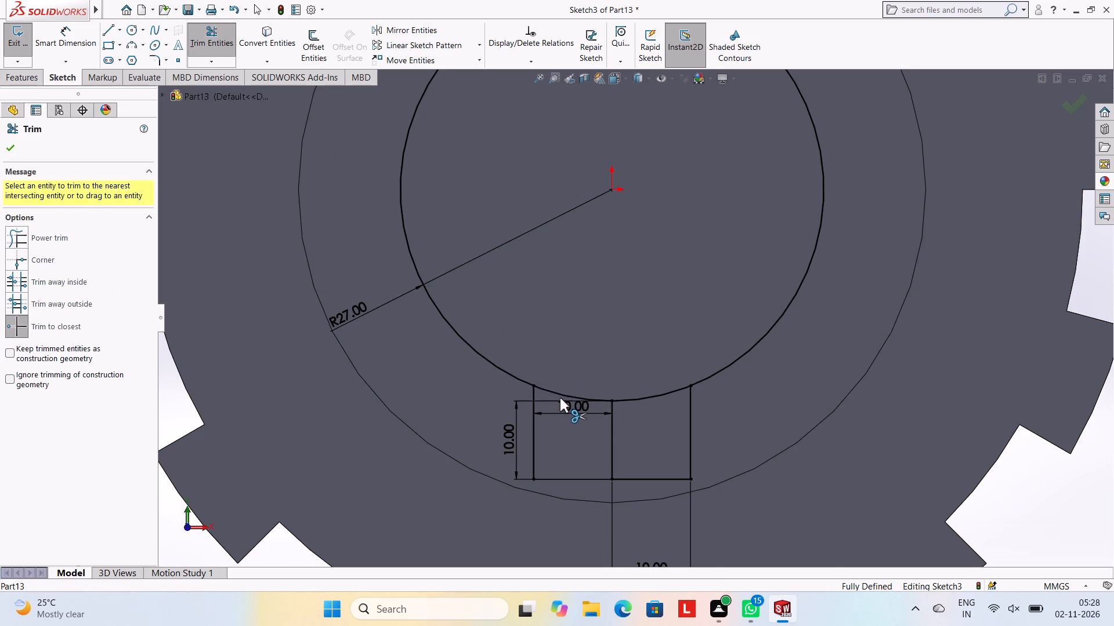
{"action": "left_click", "coordinate": [630, 401]}
{"action": "left_click", "coordinate": [612, 416]}
{"action": "key", "text": "Escape"}
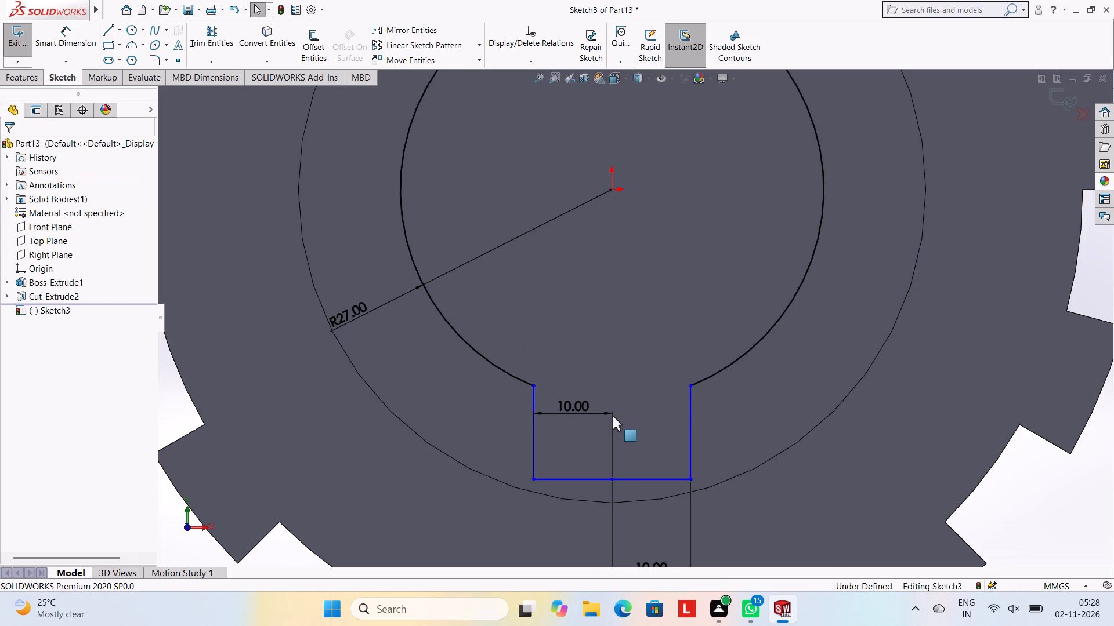
{"action": "key", "text": "Escape"}
Dimension the height of the keyway's right side, keeping its drawn length.
{"action": "scroll", "coordinate": [770, 456], "scroll_direction": "up", "scroll_amount": 2}
{"action": "scroll", "coordinate": [595, 319], "scroll_direction": "down", "scroll_amount": 1}
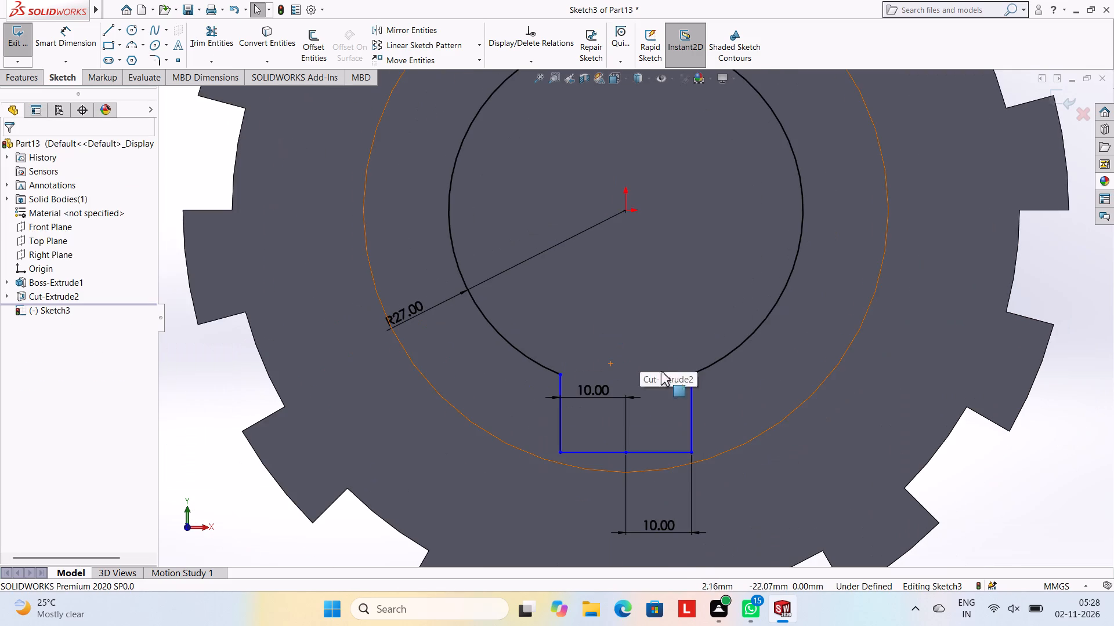
{"action": "scroll", "coordinate": [683, 377], "scroll_direction": "up", "scroll_amount": 2}
{"action": "scroll", "coordinate": [683, 371], "scroll_direction": "down", "scroll_amount": 1}
{"action": "scroll", "coordinate": [683, 371], "scroll_direction": "up", "scroll_amount": 3}
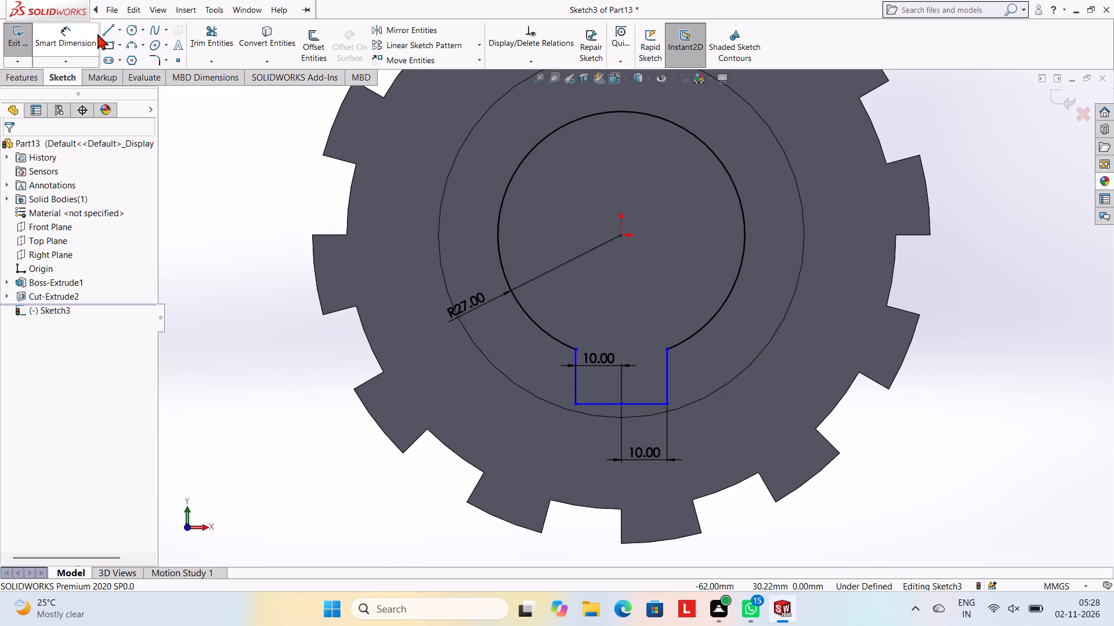
{"action": "left_click", "coordinate": [88, 34]}
{"action": "scroll", "coordinate": [598, 345], "scroll_direction": "down", "scroll_amount": 2}
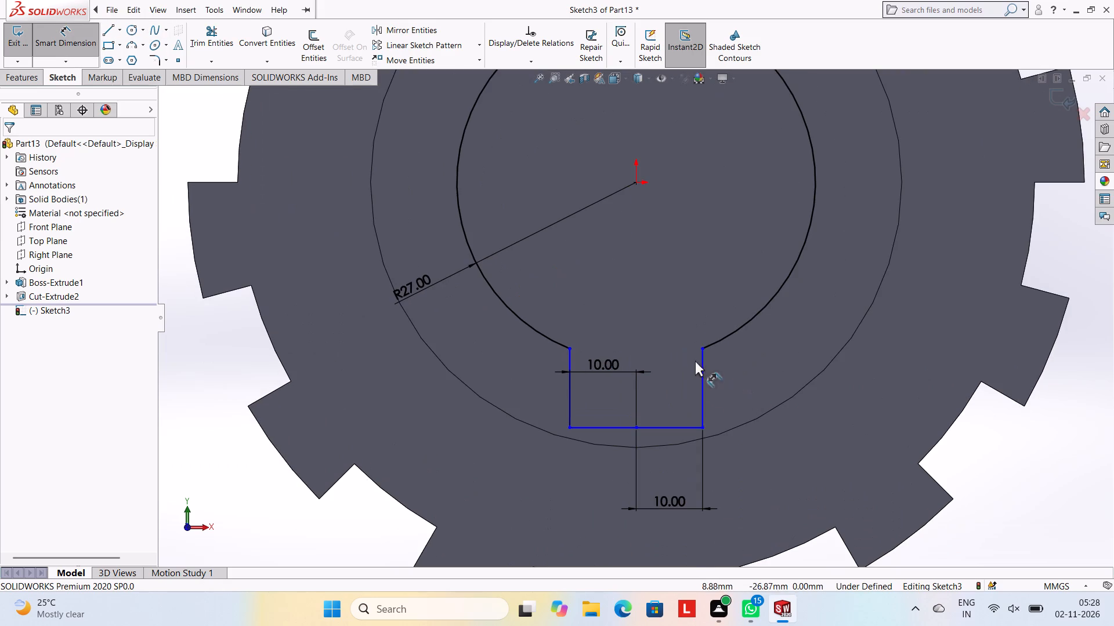
{"action": "left_click", "coordinate": [702, 348]}
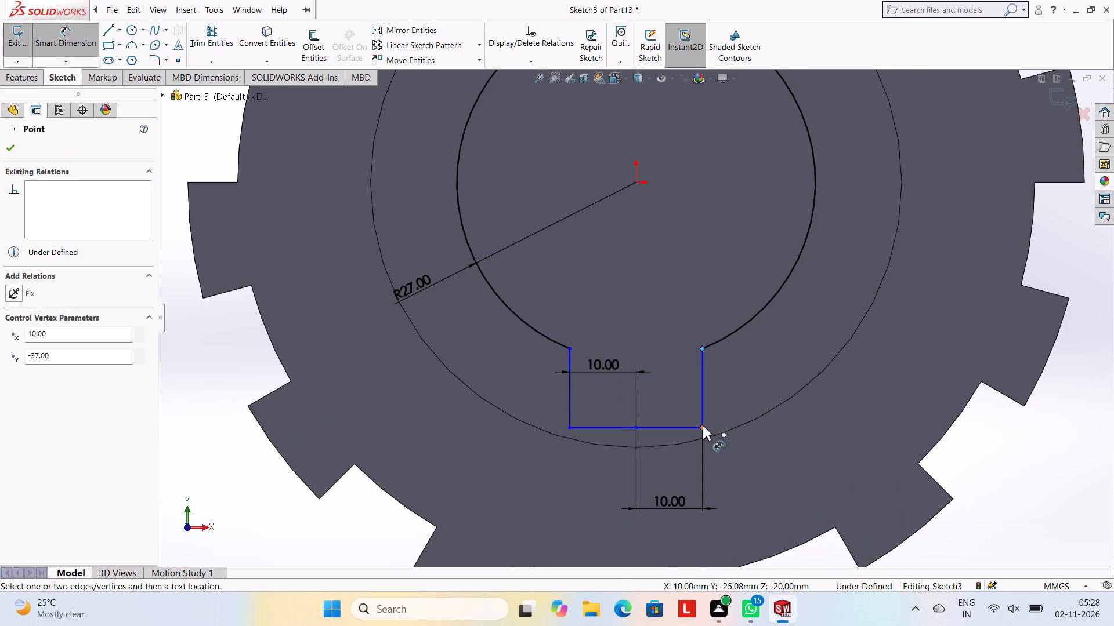
{"action": "left_click", "coordinate": [703, 425]}
{"action": "left_click", "coordinate": [884, 385]}
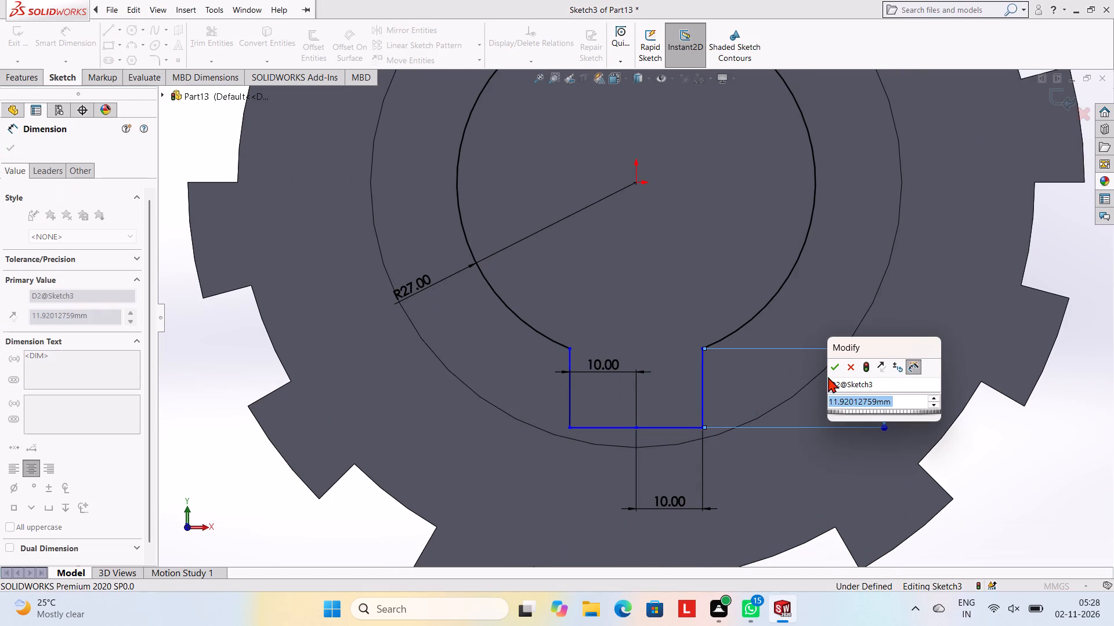
{"action": "left_click", "coordinate": [833, 367]}
{"action": "left_click", "coordinate": [827, 295]}
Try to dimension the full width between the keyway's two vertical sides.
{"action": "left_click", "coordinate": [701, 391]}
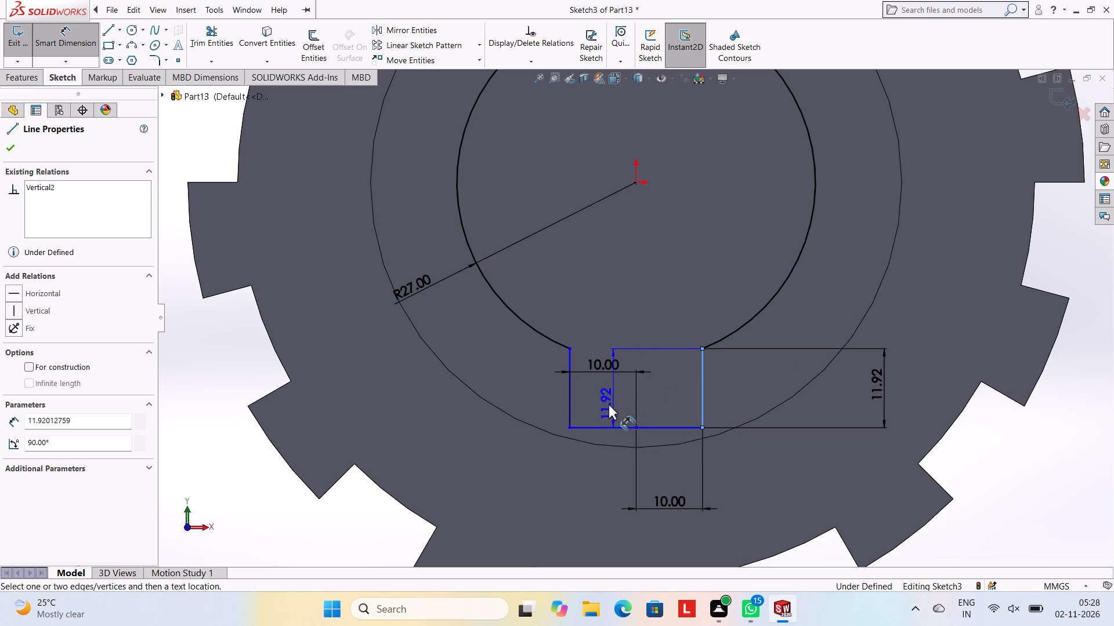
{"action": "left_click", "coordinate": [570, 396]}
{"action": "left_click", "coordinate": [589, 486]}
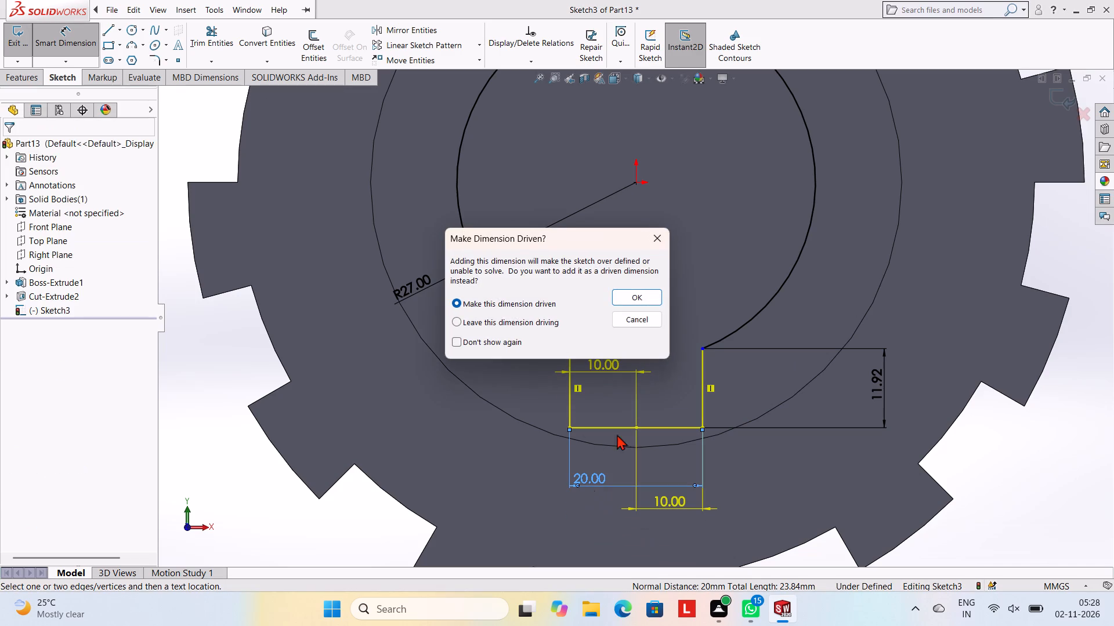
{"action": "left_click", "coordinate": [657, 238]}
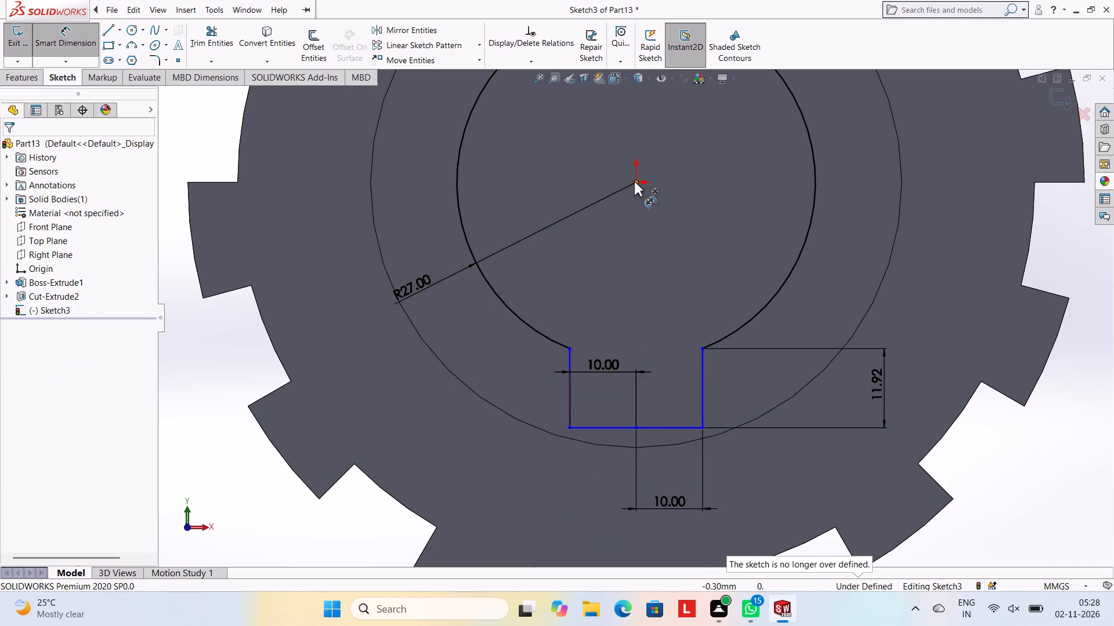
Dimension the vertical distance from the origin to the keyway's bottom edge, keeping its drawn value.
{"action": "left_click", "coordinate": [634, 181]}
{"action": "left_click", "coordinate": [636, 426]}
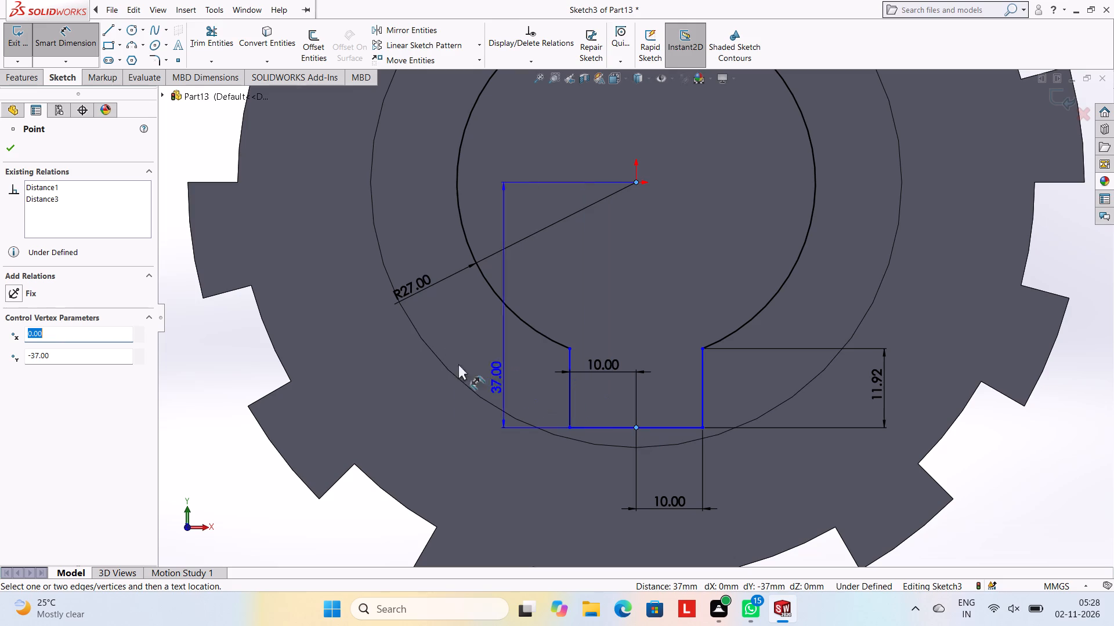
{"action": "left_click", "coordinate": [357, 323]}
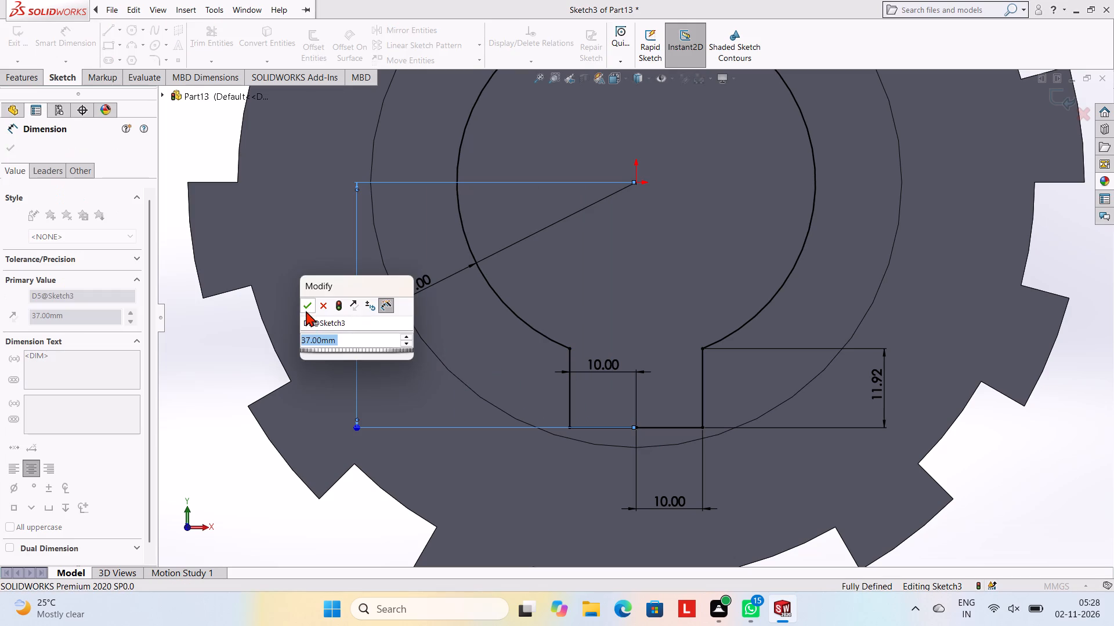
{"action": "left_click", "coordinate": [306, 302]}
{"action": "left_click", "coordinate": [300, 232]}
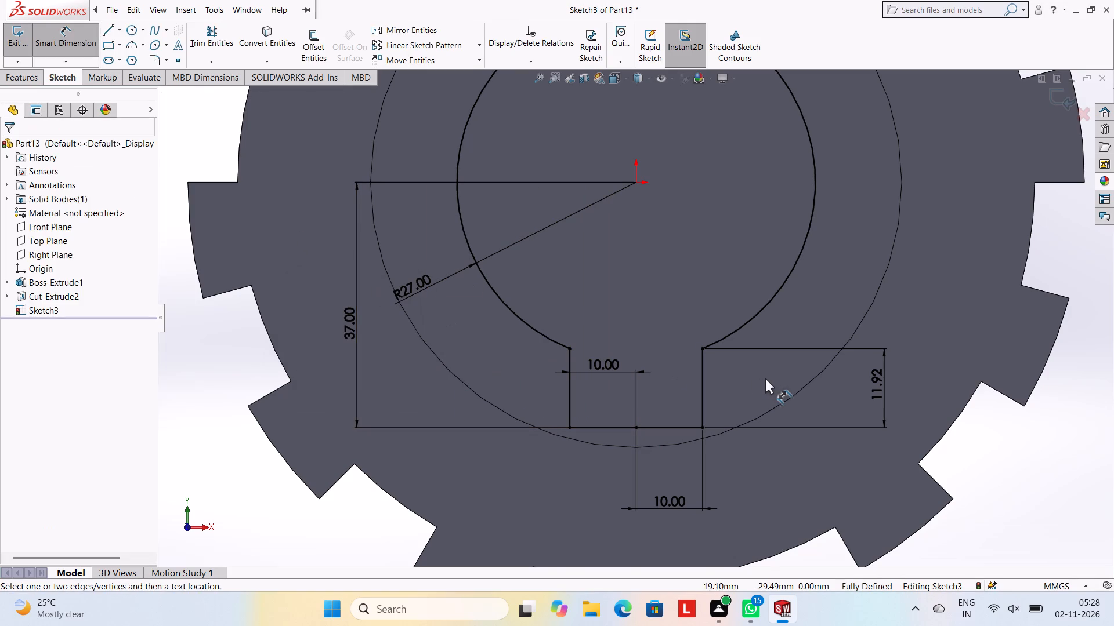
Cut the circle-and-keyway profile from the pocket floor through the wheel with a 36 mm blind Extruded Cut.
{"action": "scroll", "coordinate": [770, 355], "scroll_direction": "up", "scroll_amount": 2}
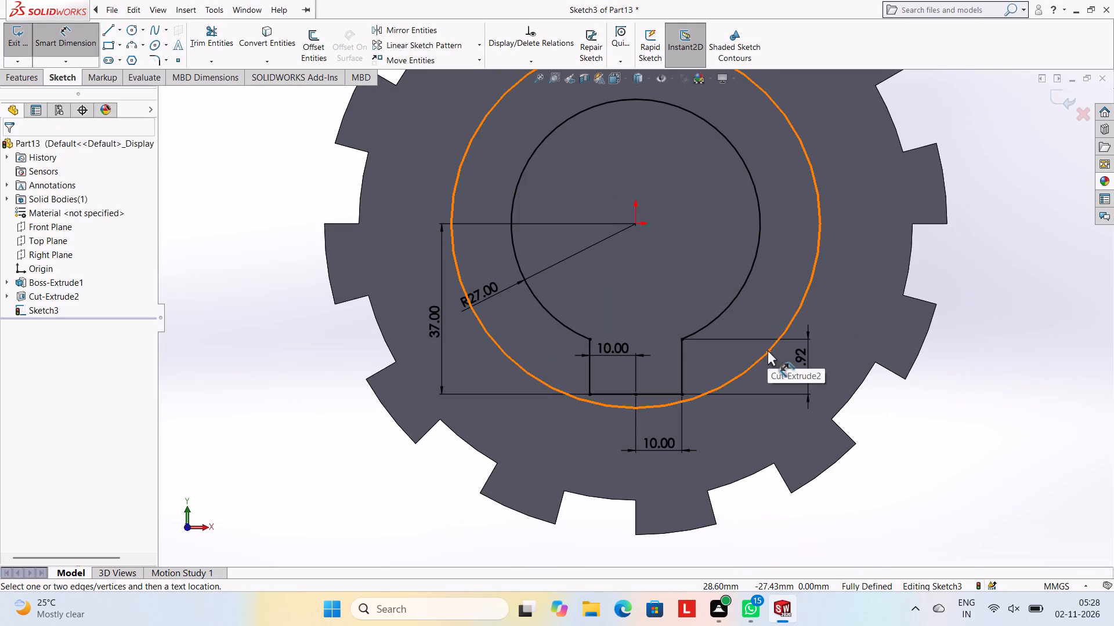
{"action": "scroll", "coordinate": [829, 376], "scroll_direction": "up", "scroll_amount": 3}
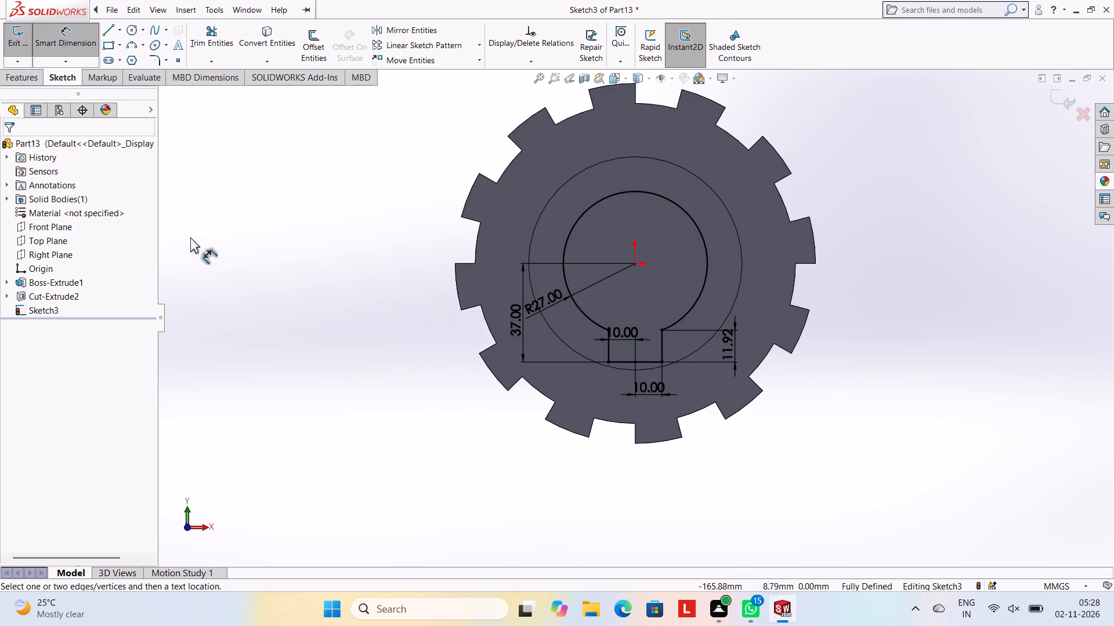
{"action": "left_click", "coordinate": [33, 75]}
{"action": "left_click", "coordinate": [201, 37]}
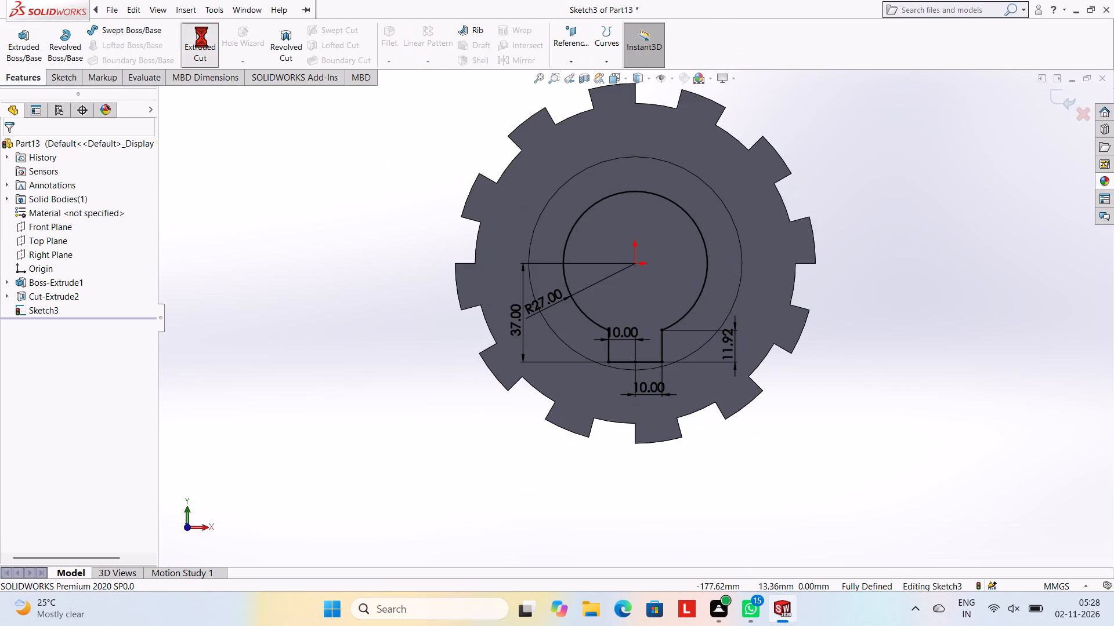
{"action": "middle_click_drag", "start_coordinate": [690, 216], "coordinate": [574, 206]}
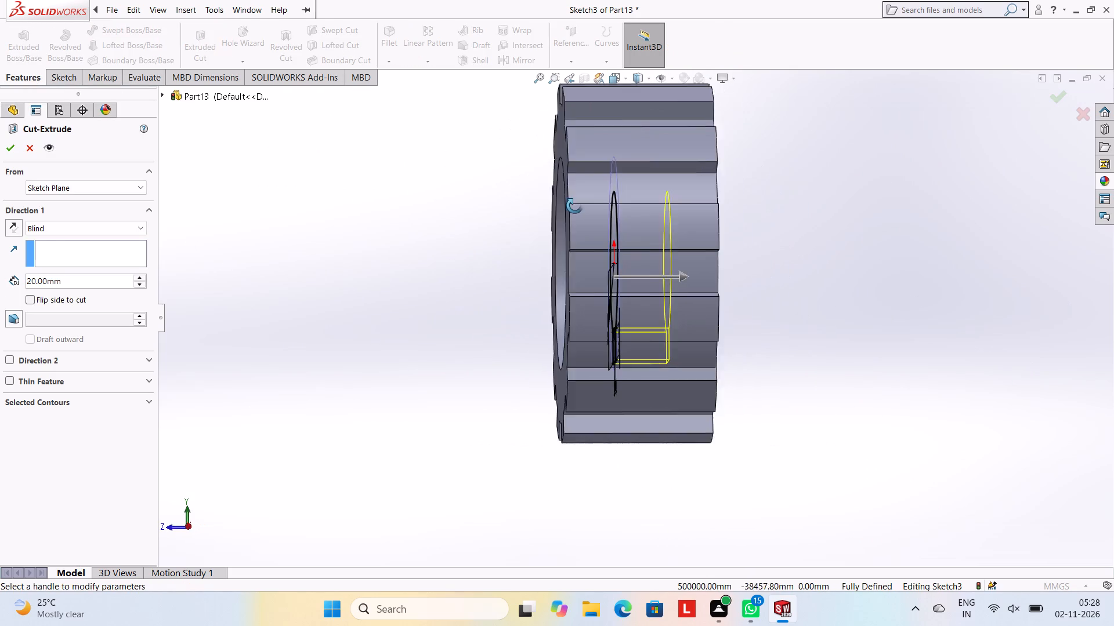
{"action": "middle_click_drag", "start_coordinate": [574, 206], "coordinate": [567, 199]}
{"action": "left_click", "coordinate": [74, 274]}
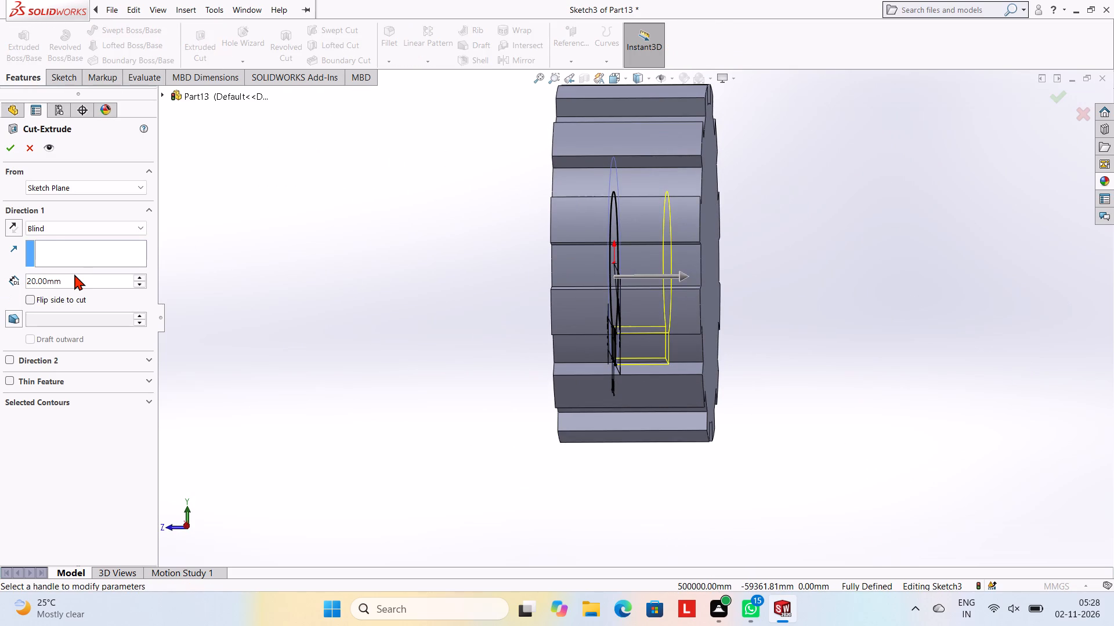
{"action": "left_click", "coordinate": [75, 282]}
{"action": "key", "text": "BackSpace"}
{"action": "key", "text": "BackSpace"}
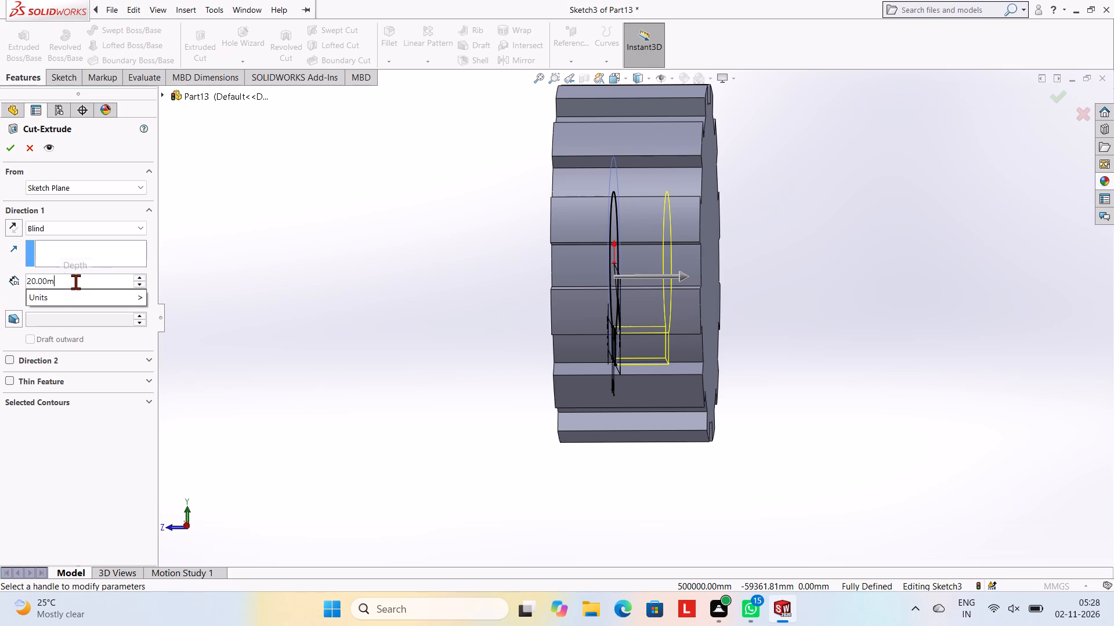
{"action": "key", "text": "BackSpace"}
{"action": "key", "text": "BackSpace"}
{"action": "key", "text": "BackSpace"}
{"action": "key", "text": "BackSpace"}
{"action": "key", "text": "BackSpace"}
{"action": "key", "text": "BackSpace"}
{"action": "type", "text": "30"}
{"action": "key", "text": "Return"}
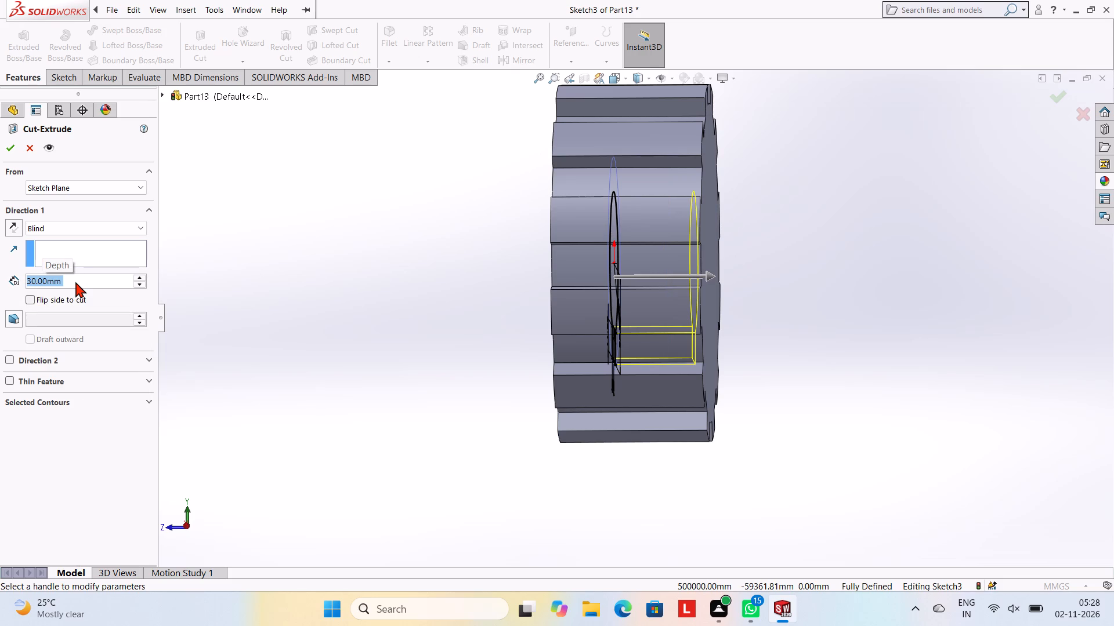
{"action": "type", "text": "36"}
{"action": "key", "text": "Return"}
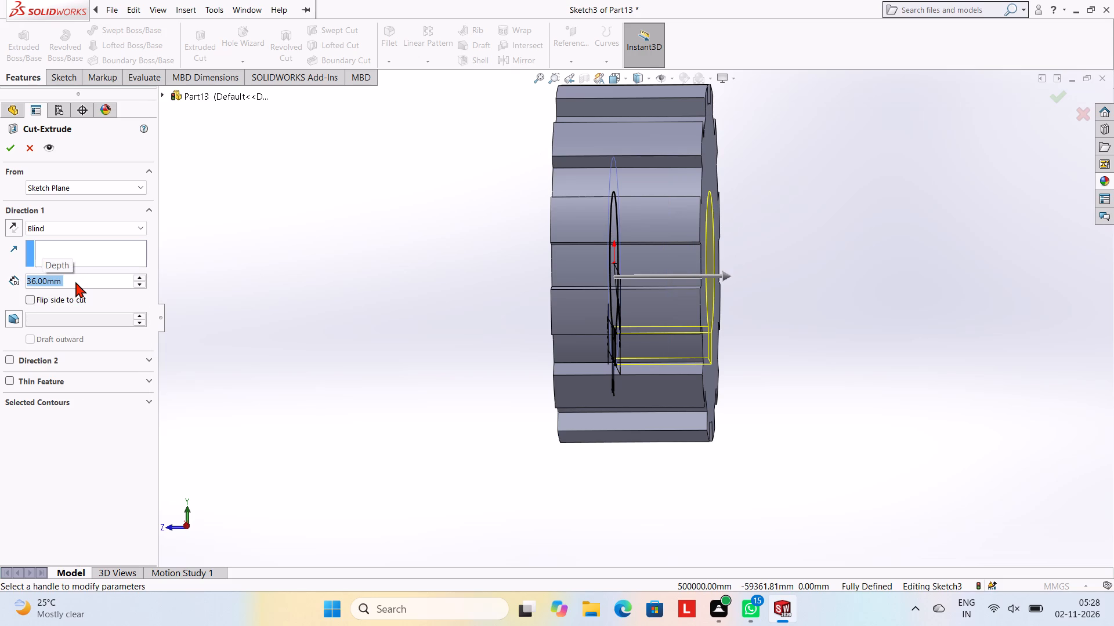
{"action": "left_click", "coordinate": [10, 143]}
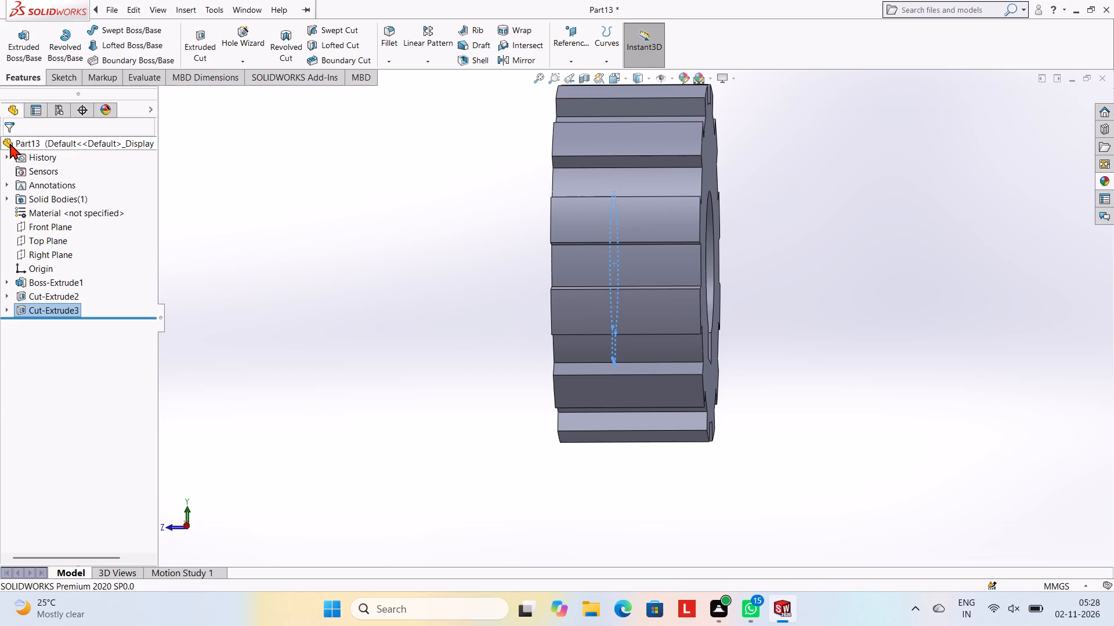
{"action": "left_click", "coordinate": [322, 281]}
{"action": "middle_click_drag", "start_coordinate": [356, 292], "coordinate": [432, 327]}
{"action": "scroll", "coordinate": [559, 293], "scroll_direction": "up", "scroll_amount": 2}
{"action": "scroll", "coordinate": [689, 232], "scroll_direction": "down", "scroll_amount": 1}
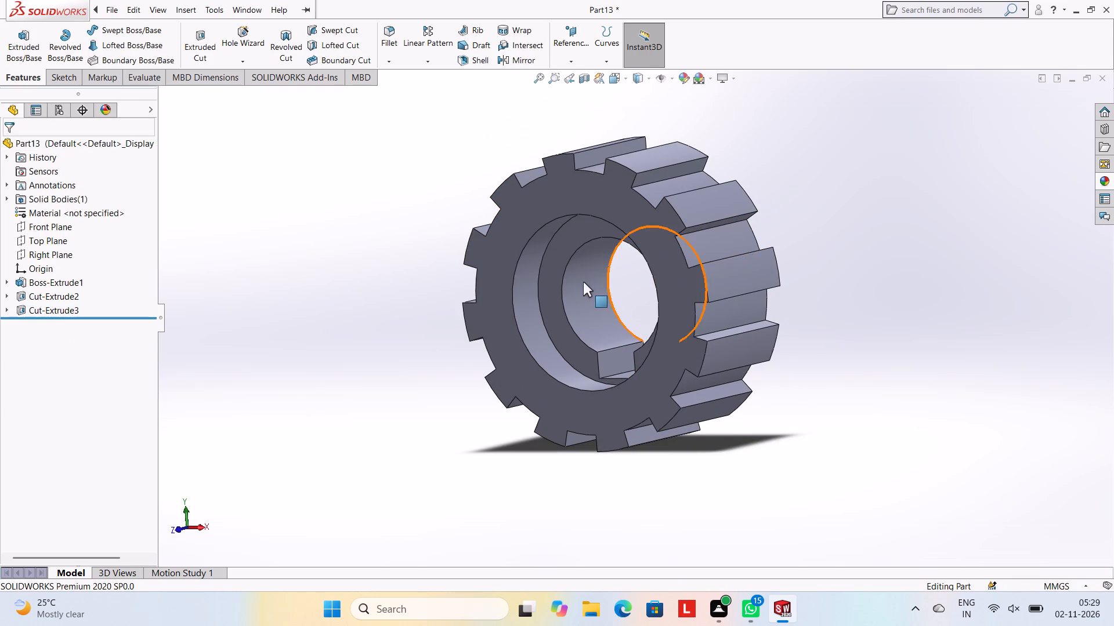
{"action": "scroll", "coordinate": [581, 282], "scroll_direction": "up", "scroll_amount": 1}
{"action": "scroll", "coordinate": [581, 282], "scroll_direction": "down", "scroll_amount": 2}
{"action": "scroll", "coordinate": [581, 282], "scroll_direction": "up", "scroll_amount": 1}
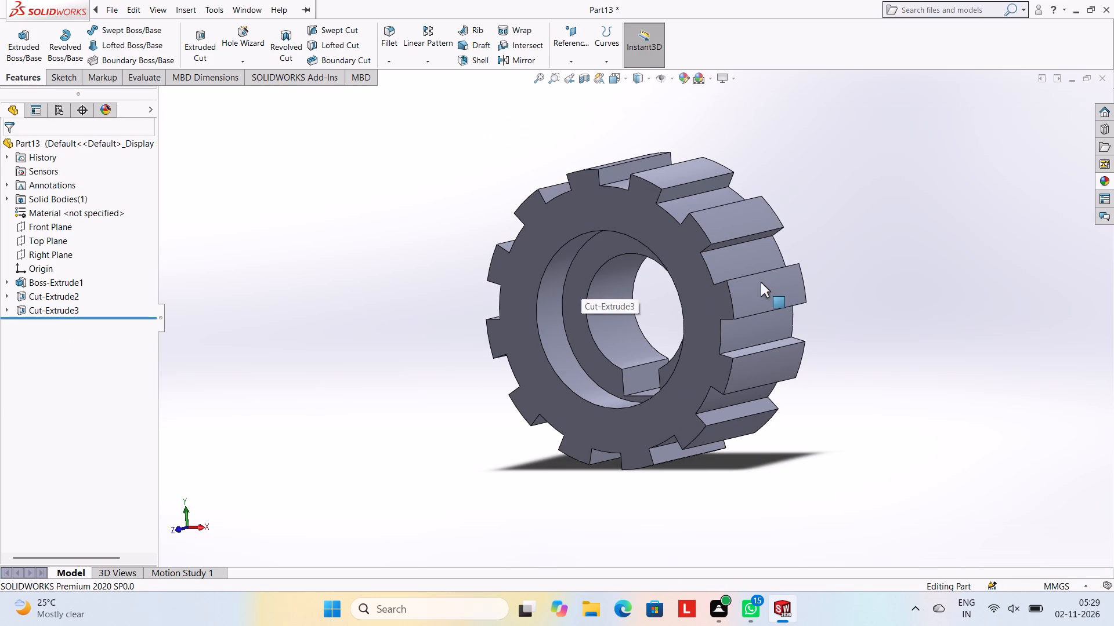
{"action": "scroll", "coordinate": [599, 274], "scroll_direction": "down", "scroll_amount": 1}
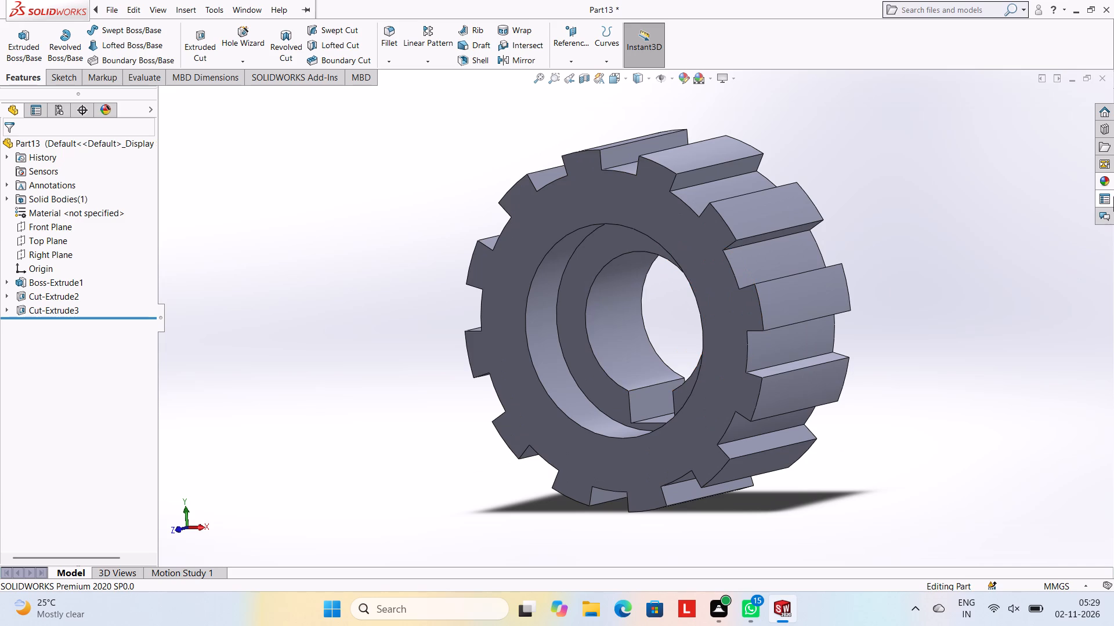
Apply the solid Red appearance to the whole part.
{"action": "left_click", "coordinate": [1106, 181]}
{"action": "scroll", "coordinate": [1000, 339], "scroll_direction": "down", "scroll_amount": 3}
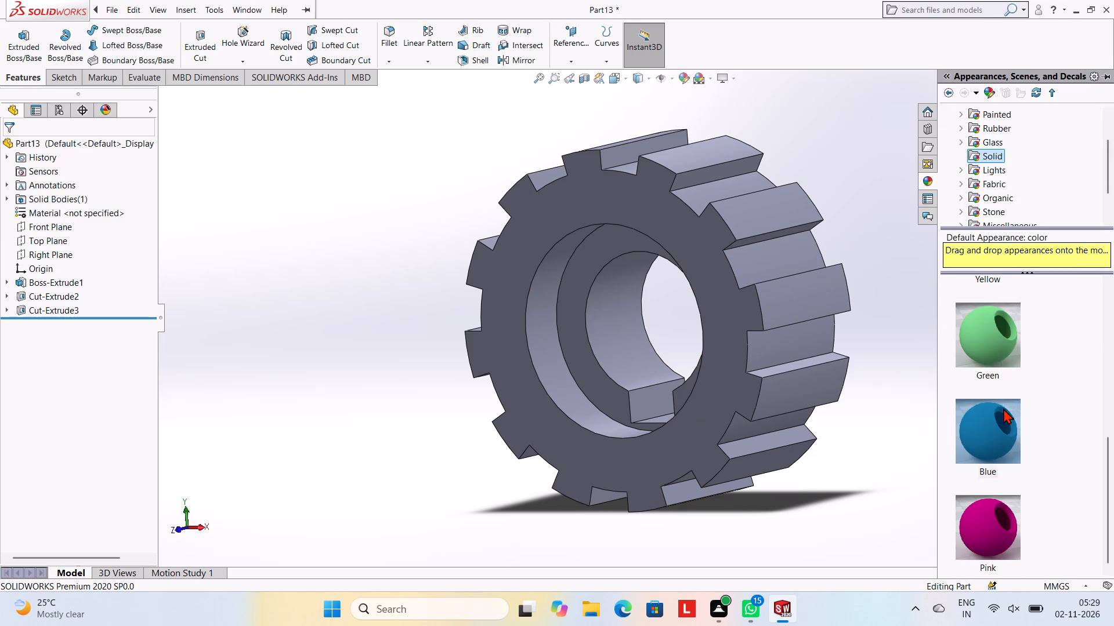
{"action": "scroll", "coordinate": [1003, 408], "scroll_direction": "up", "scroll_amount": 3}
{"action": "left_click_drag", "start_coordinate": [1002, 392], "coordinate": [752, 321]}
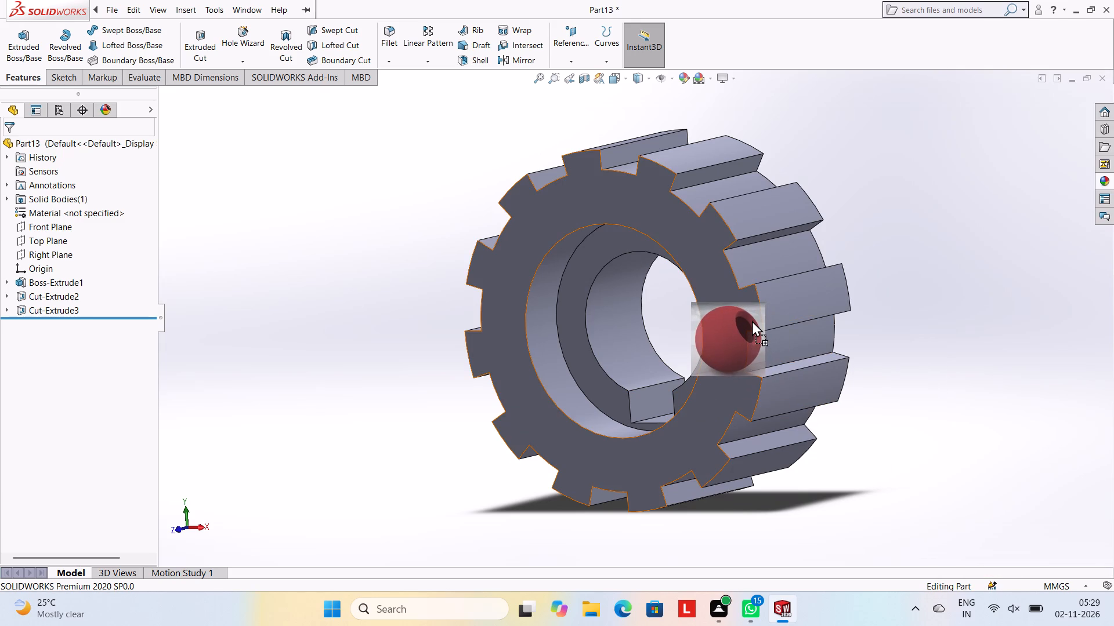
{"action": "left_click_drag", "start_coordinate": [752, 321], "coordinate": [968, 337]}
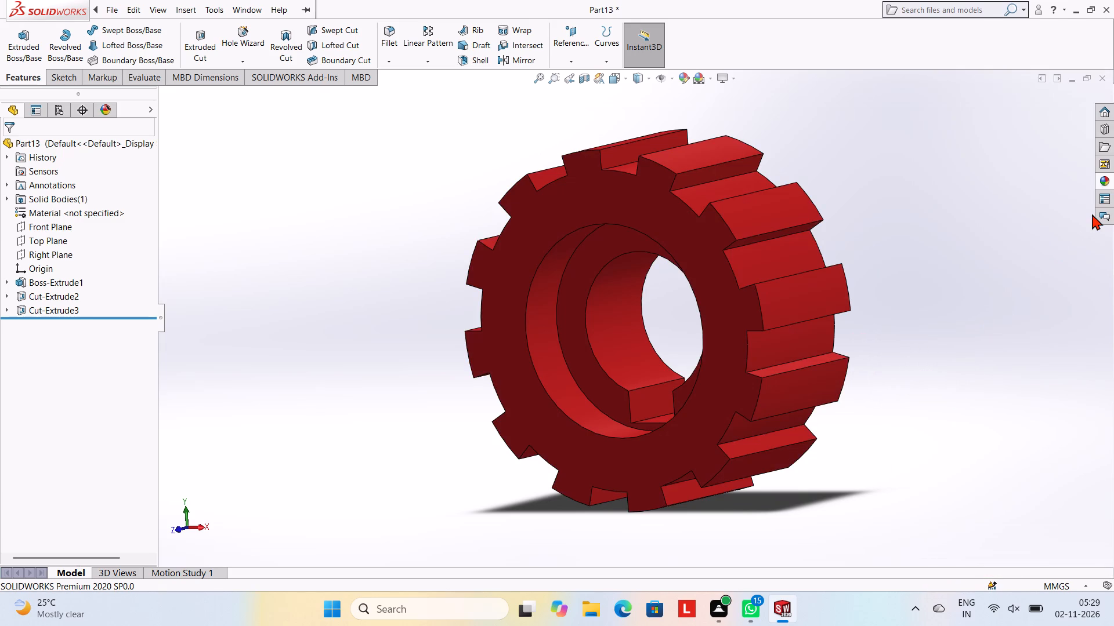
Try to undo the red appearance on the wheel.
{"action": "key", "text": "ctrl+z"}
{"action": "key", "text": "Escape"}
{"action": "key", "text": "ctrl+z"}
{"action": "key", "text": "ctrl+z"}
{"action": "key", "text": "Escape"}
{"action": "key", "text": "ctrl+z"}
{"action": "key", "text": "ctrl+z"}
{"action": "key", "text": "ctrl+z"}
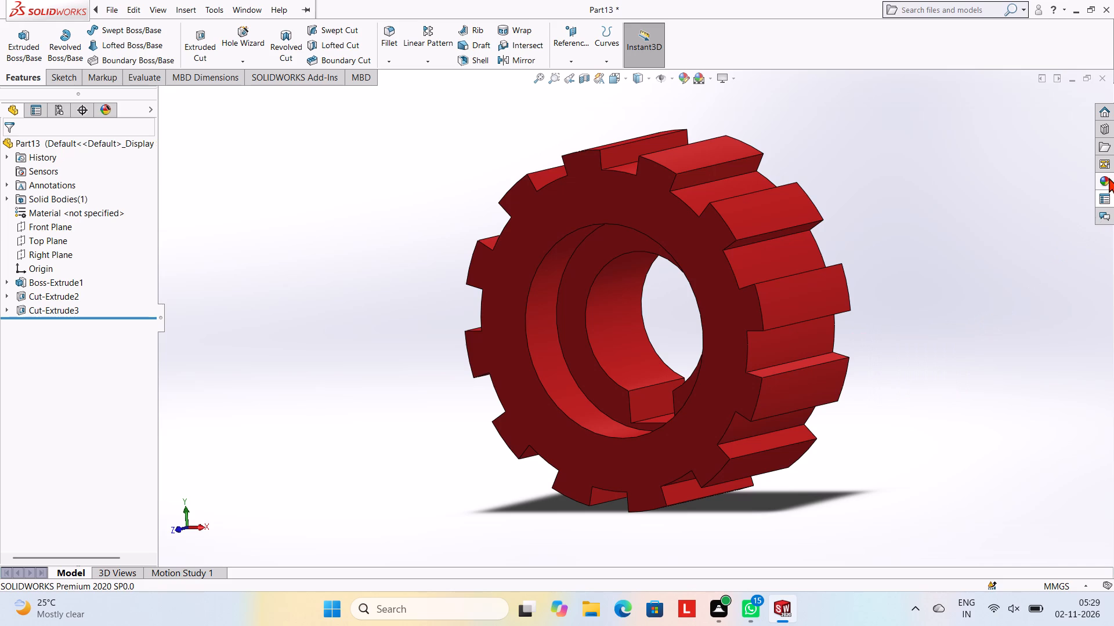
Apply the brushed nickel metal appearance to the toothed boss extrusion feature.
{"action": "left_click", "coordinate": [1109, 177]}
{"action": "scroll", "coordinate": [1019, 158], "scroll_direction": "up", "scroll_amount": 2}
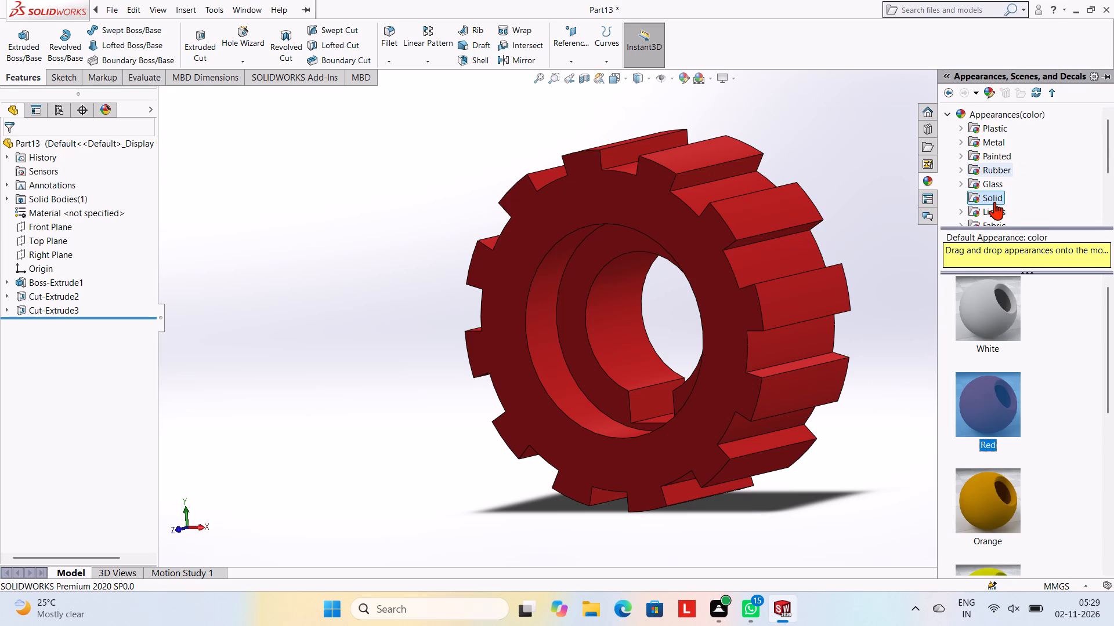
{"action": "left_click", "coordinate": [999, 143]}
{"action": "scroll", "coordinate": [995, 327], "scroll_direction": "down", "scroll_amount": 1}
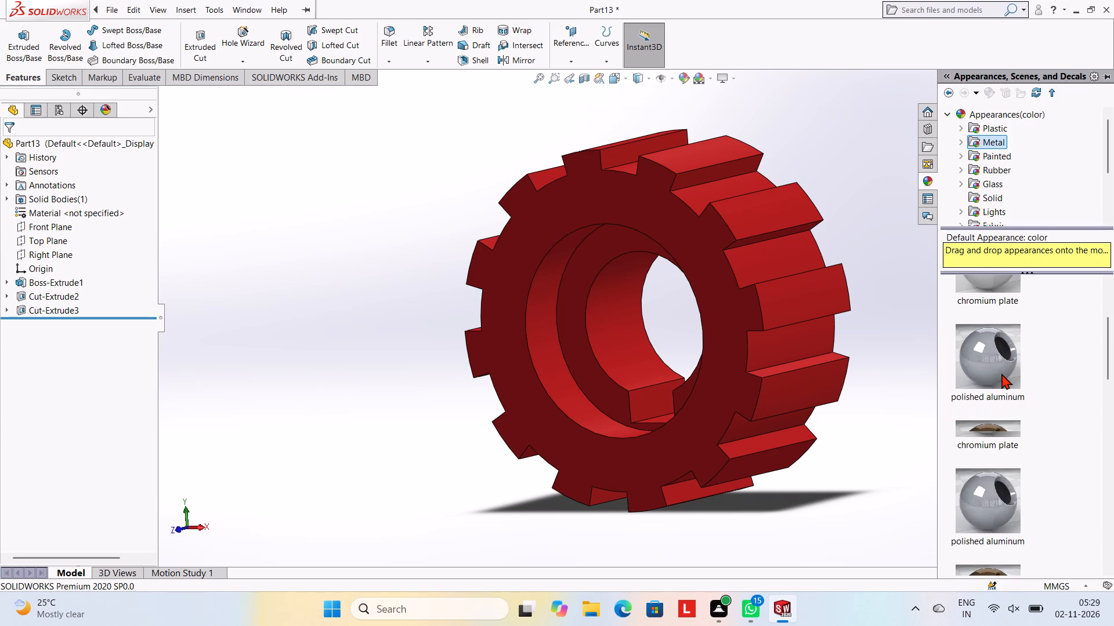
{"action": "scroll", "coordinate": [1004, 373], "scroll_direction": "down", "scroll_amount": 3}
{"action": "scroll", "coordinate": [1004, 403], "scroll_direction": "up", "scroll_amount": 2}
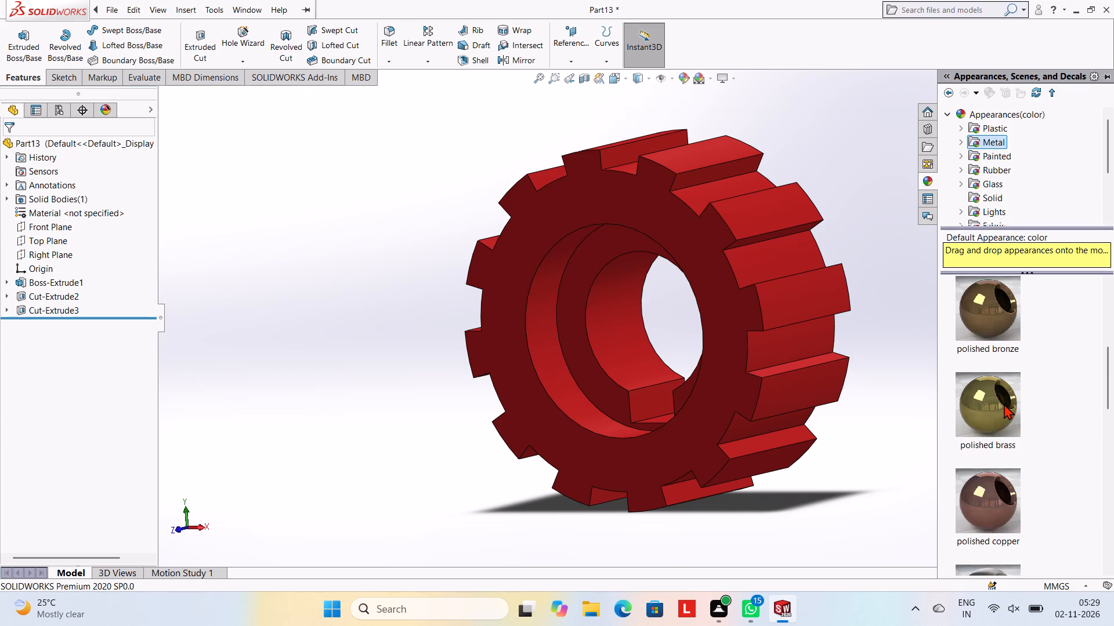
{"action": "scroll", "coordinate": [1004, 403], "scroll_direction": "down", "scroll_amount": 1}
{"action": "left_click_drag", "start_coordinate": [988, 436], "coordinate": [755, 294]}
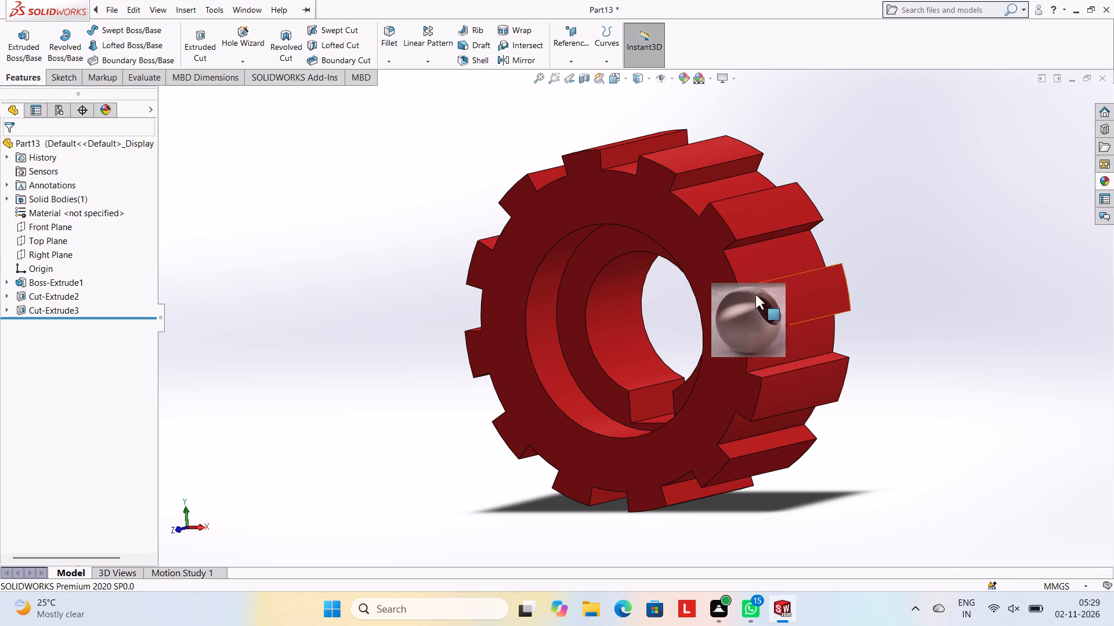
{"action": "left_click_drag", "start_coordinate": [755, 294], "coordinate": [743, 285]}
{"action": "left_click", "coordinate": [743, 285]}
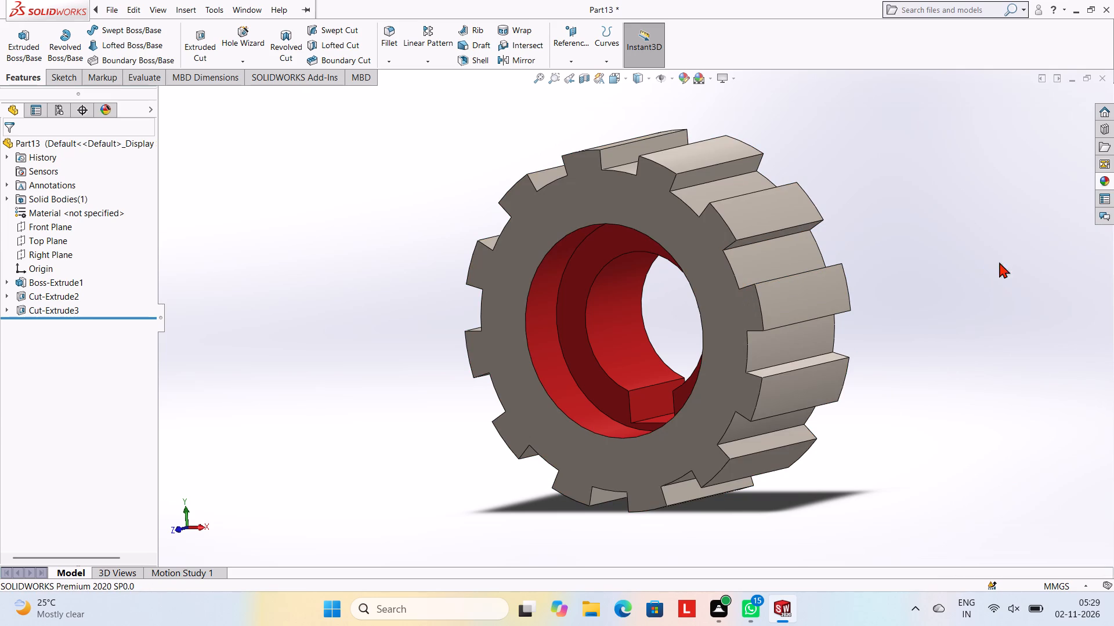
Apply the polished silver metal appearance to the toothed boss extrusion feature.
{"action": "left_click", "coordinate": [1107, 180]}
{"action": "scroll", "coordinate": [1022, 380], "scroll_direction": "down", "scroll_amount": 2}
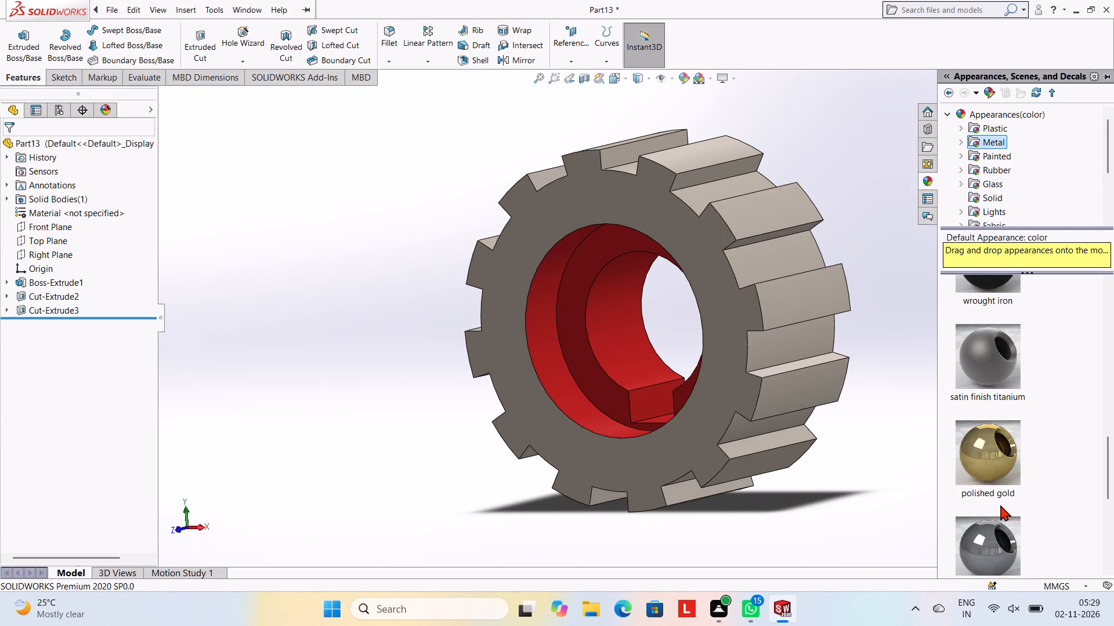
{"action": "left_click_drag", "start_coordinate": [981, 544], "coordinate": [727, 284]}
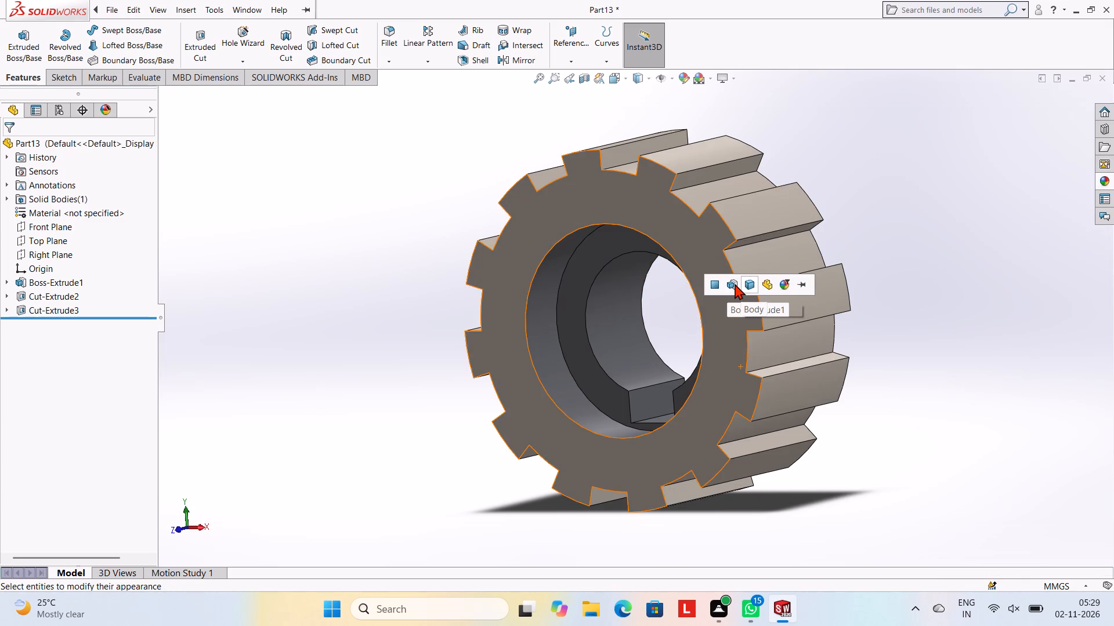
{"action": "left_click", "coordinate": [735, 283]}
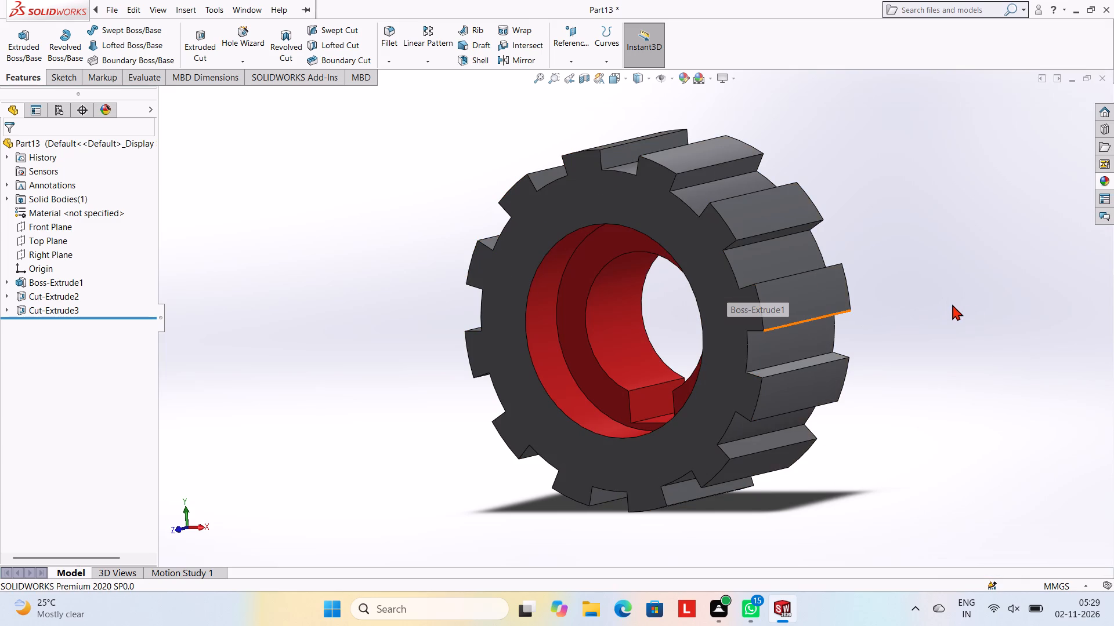
Apply the cast lead metal appearance to the toothed boss extrusion feature.
{"action": "left_click", "coordinate": [1104, 183]}
{"action": "scroll", "coordinate": [1046, 339], "scroll_direction": "down", "scroll_amount": 2}
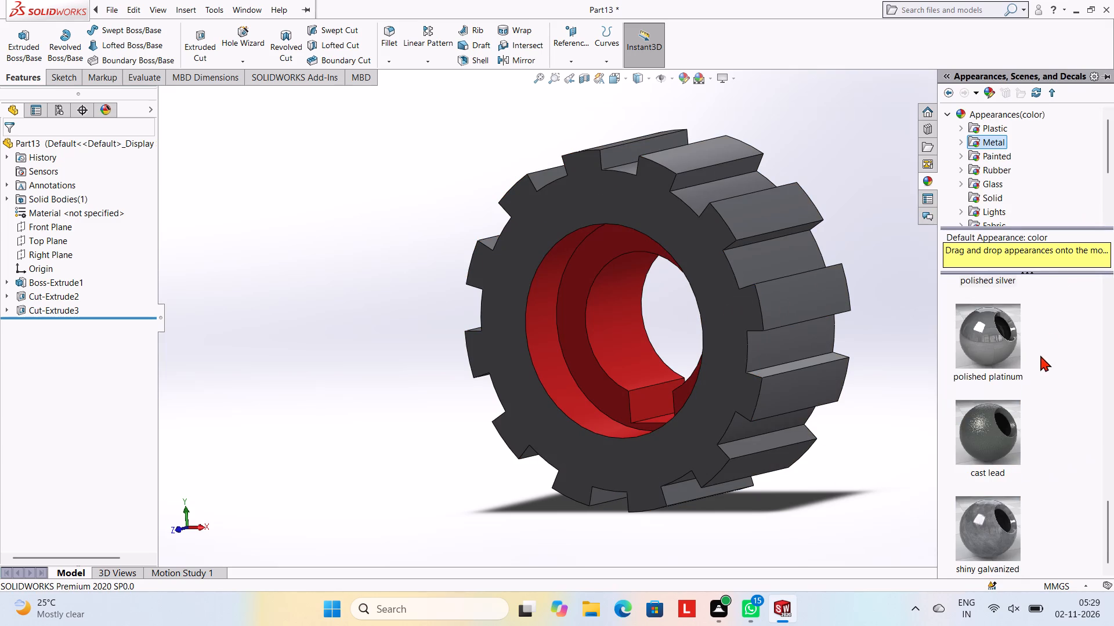
{"action": "scroll", "coordinate": [1040, 355], "scroll_direction": "down", "scroll_amount": 1}
{"action": "left_click_drag", "start_coordinate": [996, 421], "coordinate": [751, 287]}
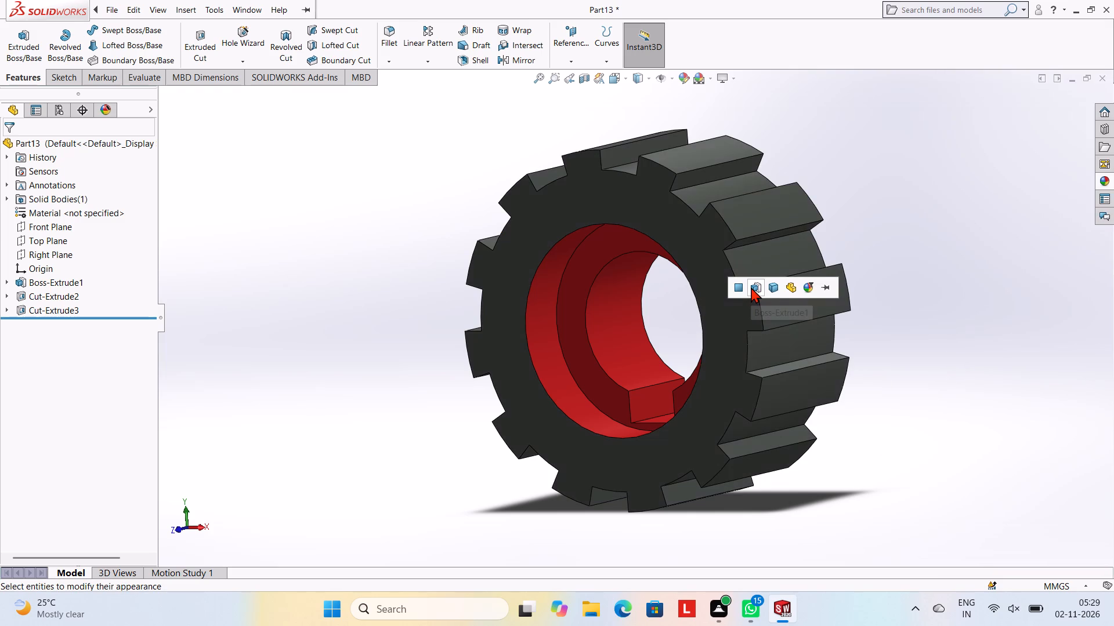
{"action": "left_click", "coordinate": [751, 287]}
Apply the cast lead metal appearance to the whole body, picking it at the pocket floor.
{"action": "left_click", "coordinate": [1108, 177]}
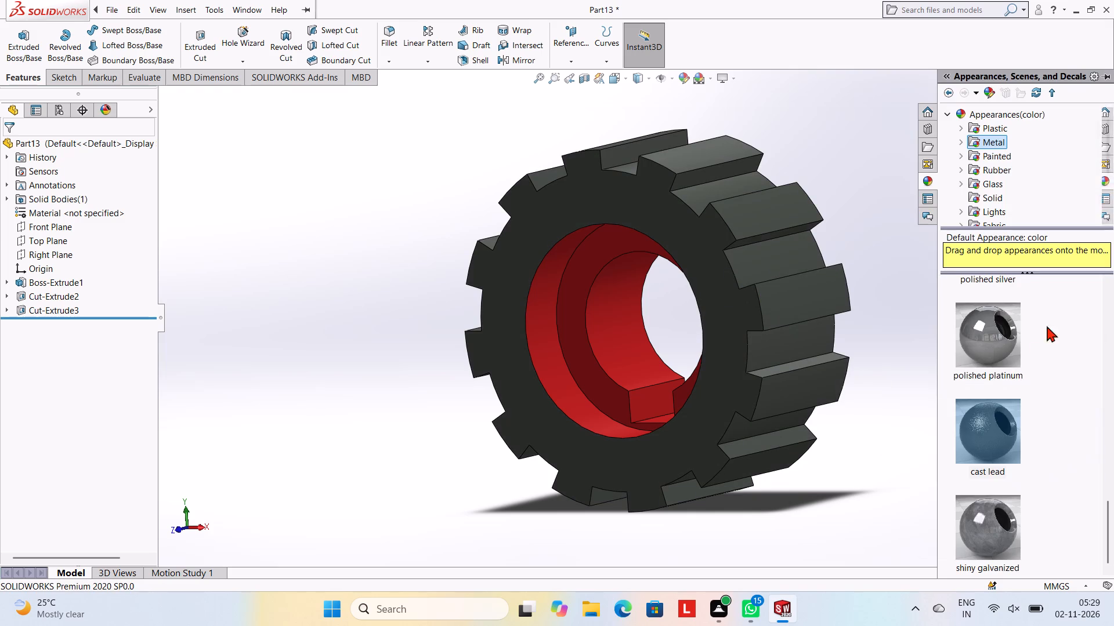
{"action": "left_click_drag", "start_coordinate": [985, 413], "coordinate": [781, 369]}
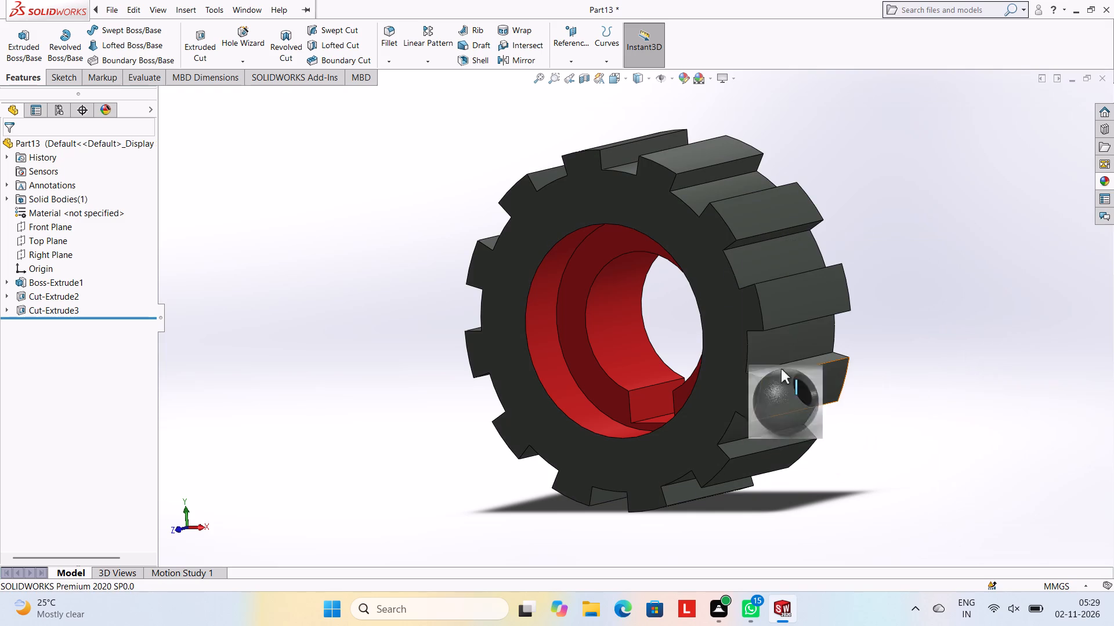
{"action": "left_click_drag", "start_coordinate": [781, 369], "coordinate": [584, 298]}
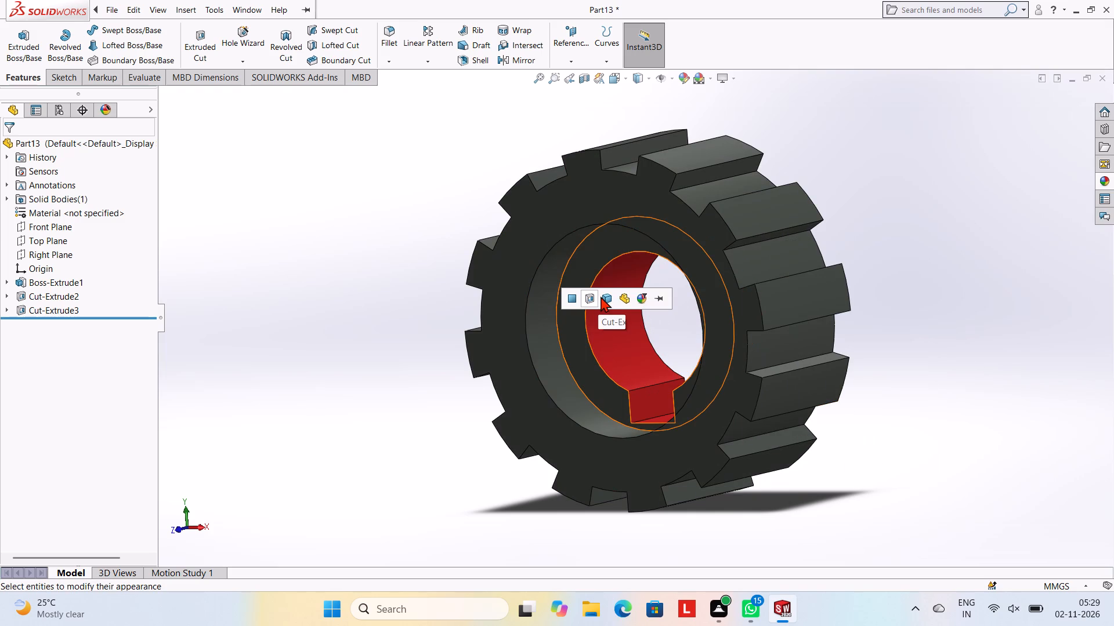
{"action": "left_click", "coordinate": [601, 296]}
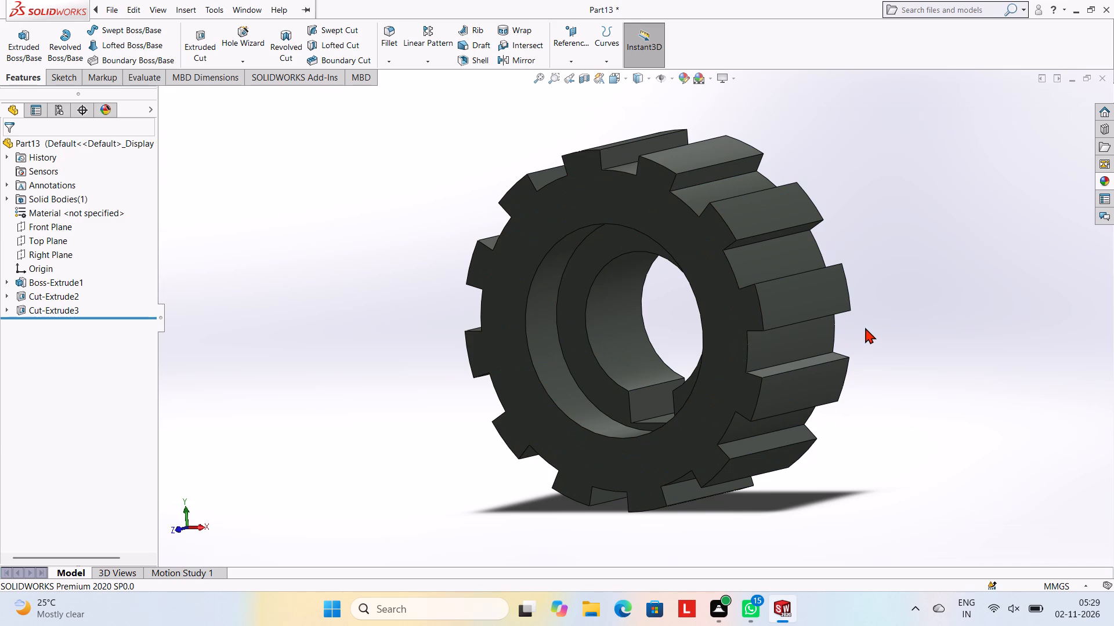
Browse the appearance categories and metal samples for another finish for the wheel.
{"action": "scroll", "coordinate": [776, 236], "scroll_direction": "up", "scroll_amount": 1}
{"action": "left_click", "coordinate": [1106, 176]}
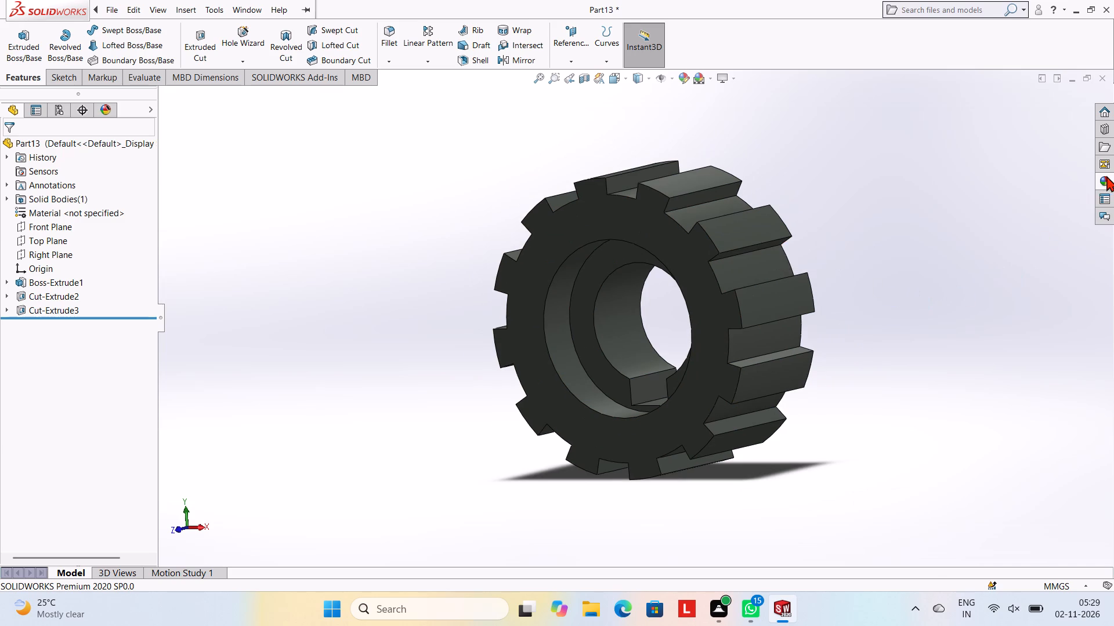
{"action": "scroll", "coordinate": [1023, 345], "scroll_direction": "down", "scroll_amount": 1}
{"action": "scroll", "coordinate": [989, 418], "scroll_direction": "down", "scroll_amount": 3}
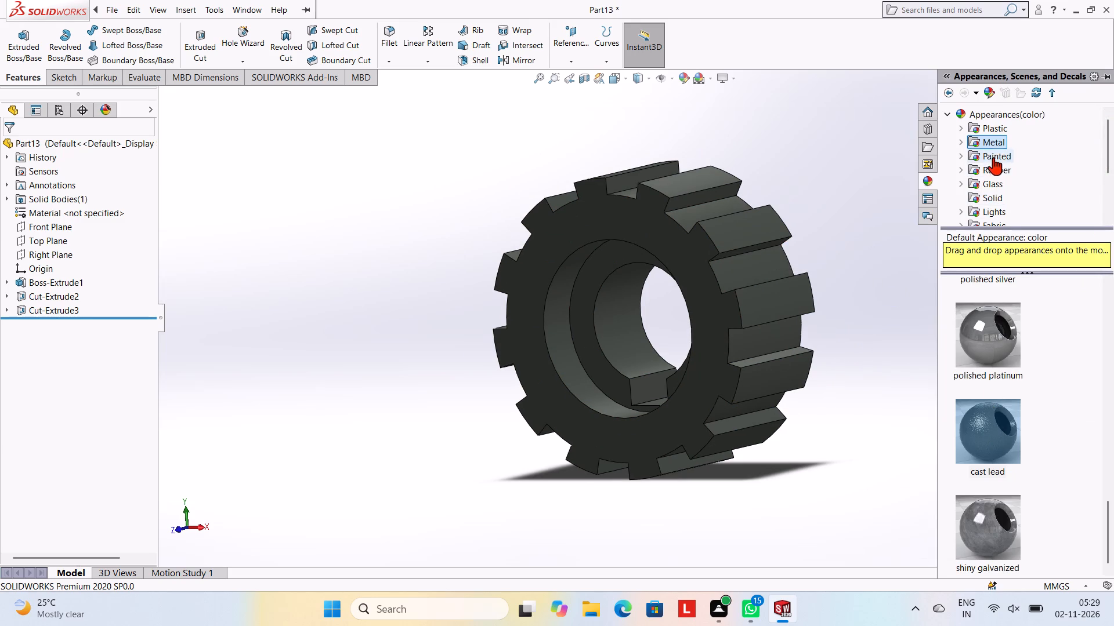
{"action": "scroll", "coordinate": [1002, 161], "scroll_direction": "up", "scroll_amount": 2}
{"action": "scroll", "coordinate": [1002, 165], "scroll_direction": "down", "scroll_amount": 2}
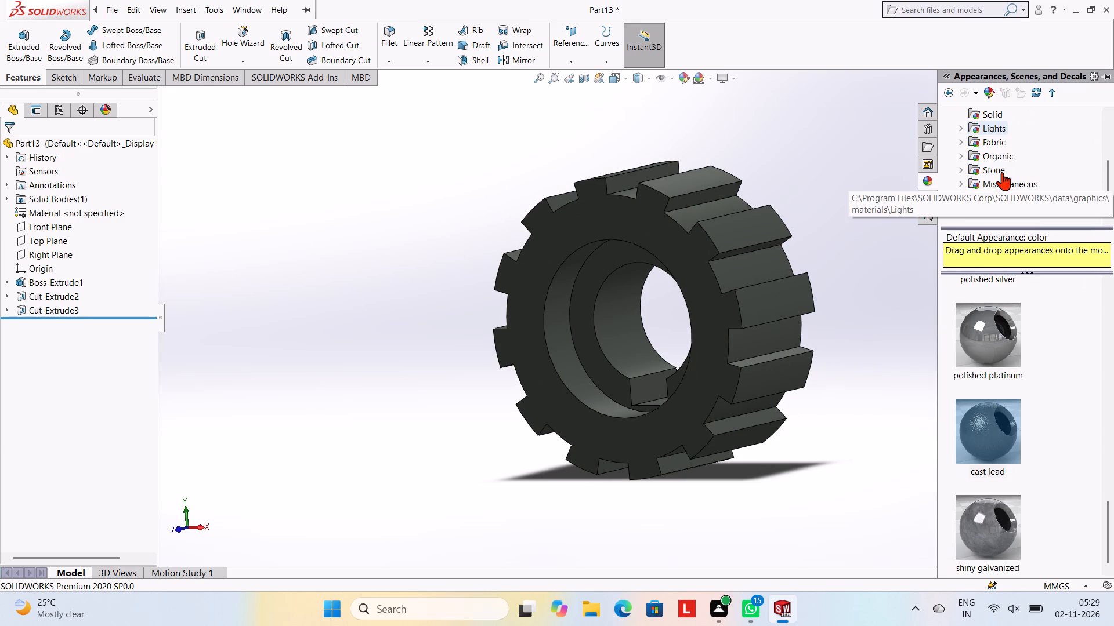
{"action": "scroll", "coordinate": [1009, 156], "scroll_direction": "down", "scroll_amount": 3}
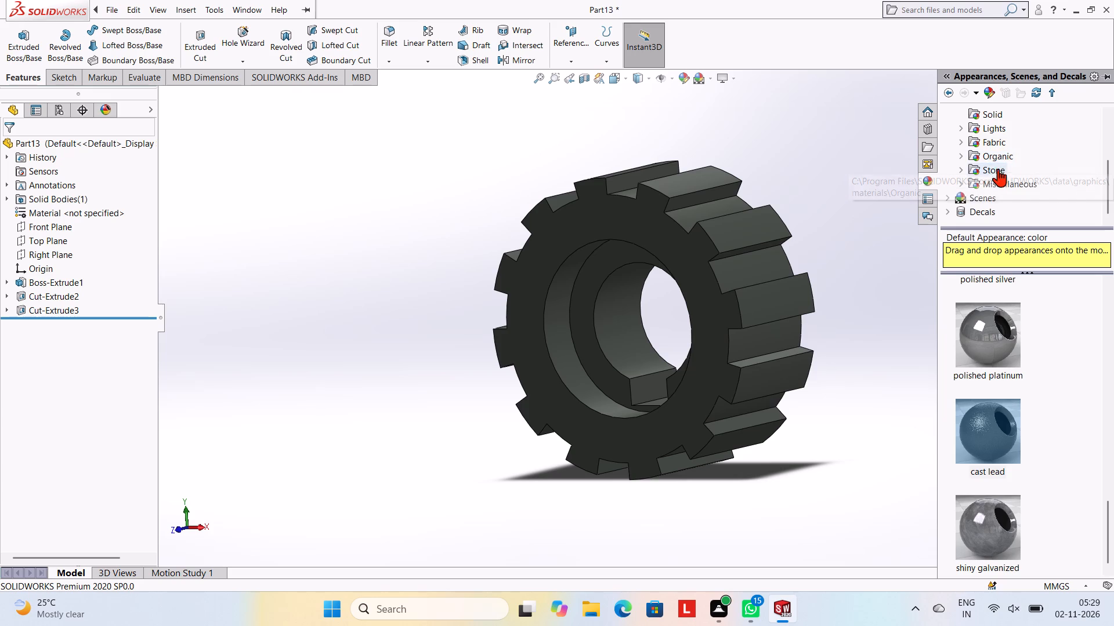
{"action": "scroll", "coordinate": [994, 155], "scroll_direction": "up", "scroll_amount": 4}
{"action": "scroll", "coordinate": [988, 363], "scroll_direction": "down", "scroll_amount": 3}
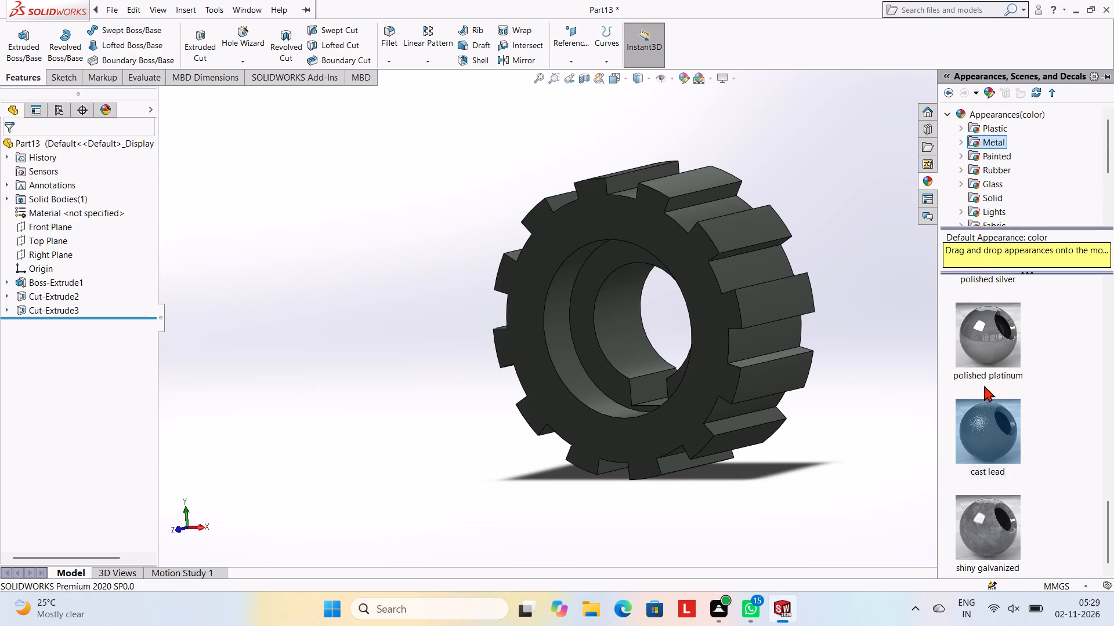
{"action": "scroll", "coordinate": [984, 394], "scroll_direction": "up", "scroll_amount": 10}
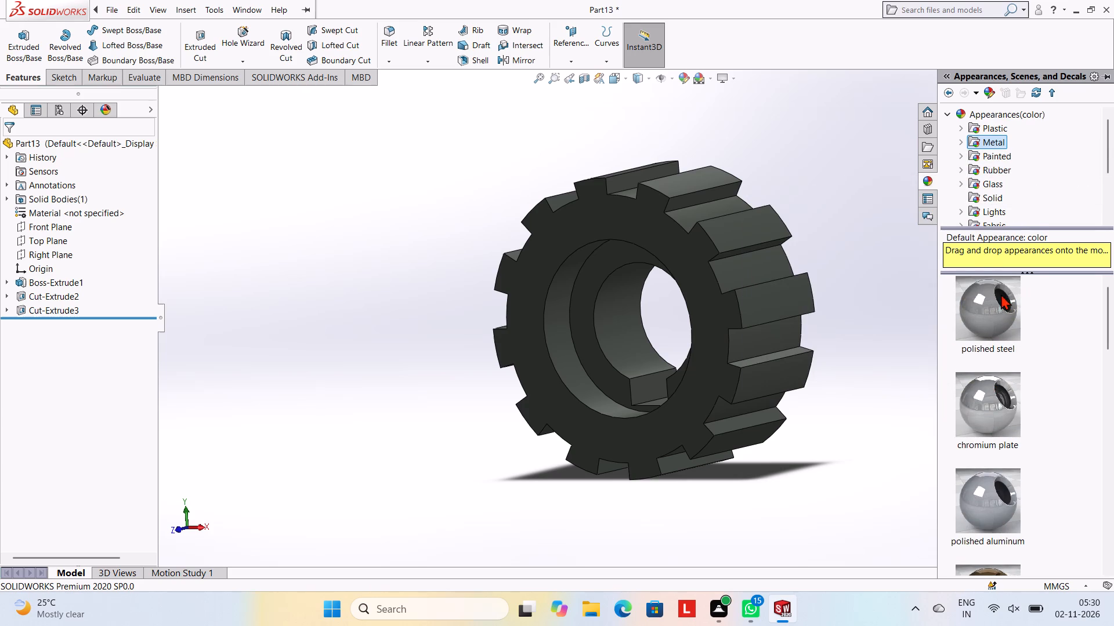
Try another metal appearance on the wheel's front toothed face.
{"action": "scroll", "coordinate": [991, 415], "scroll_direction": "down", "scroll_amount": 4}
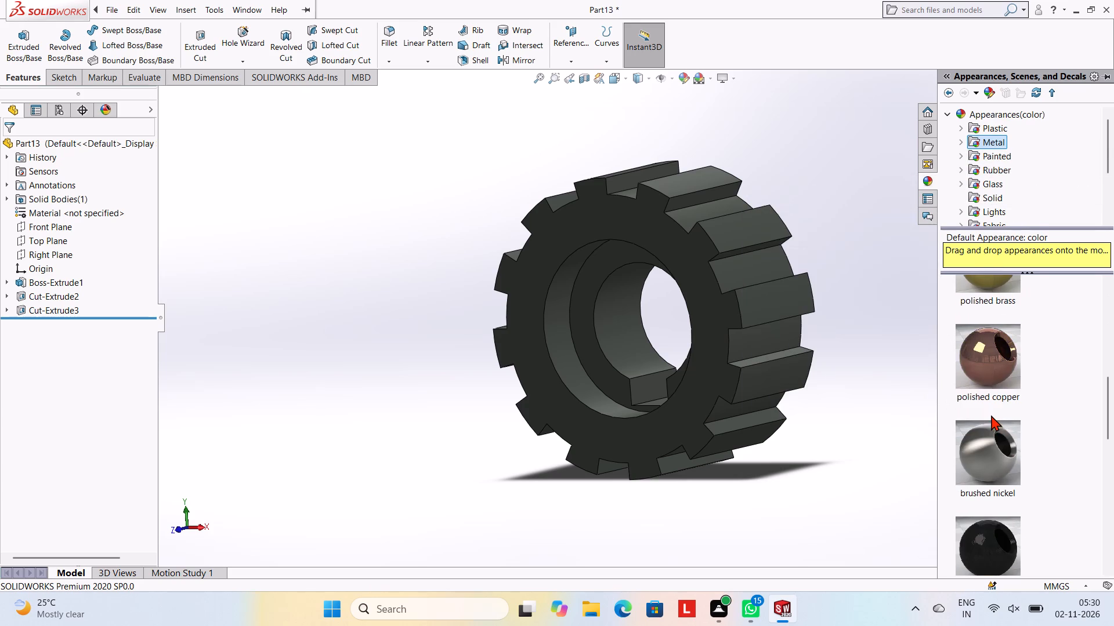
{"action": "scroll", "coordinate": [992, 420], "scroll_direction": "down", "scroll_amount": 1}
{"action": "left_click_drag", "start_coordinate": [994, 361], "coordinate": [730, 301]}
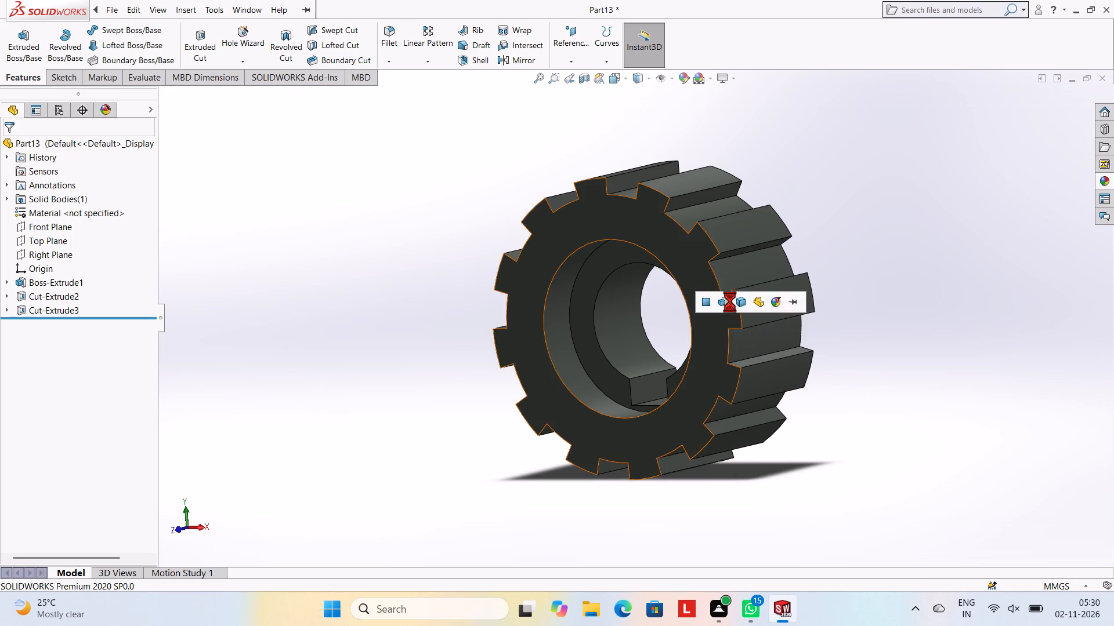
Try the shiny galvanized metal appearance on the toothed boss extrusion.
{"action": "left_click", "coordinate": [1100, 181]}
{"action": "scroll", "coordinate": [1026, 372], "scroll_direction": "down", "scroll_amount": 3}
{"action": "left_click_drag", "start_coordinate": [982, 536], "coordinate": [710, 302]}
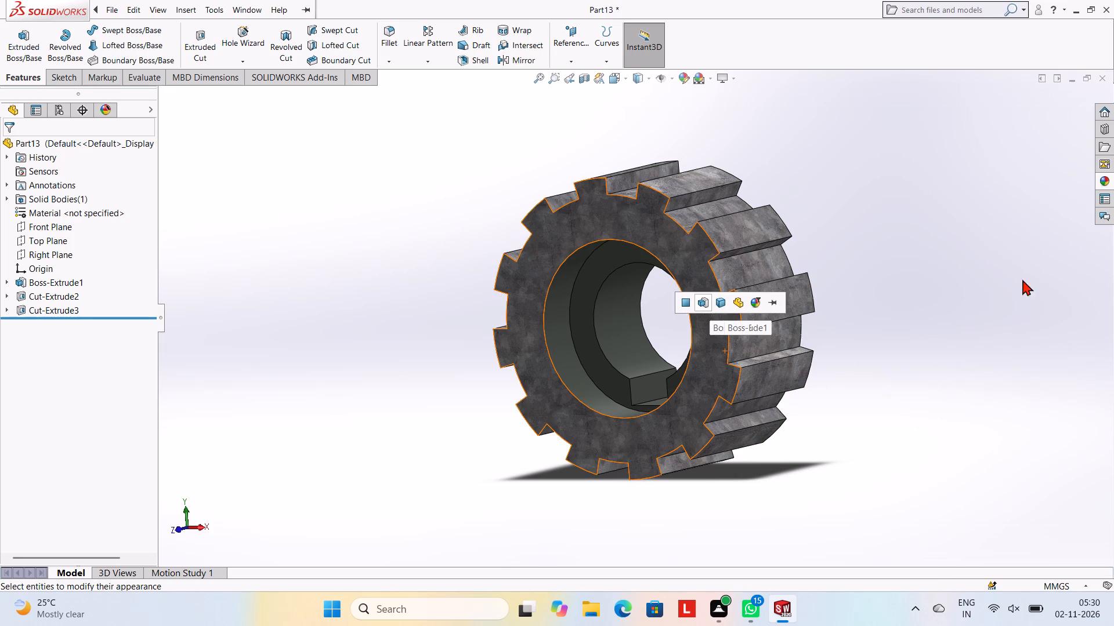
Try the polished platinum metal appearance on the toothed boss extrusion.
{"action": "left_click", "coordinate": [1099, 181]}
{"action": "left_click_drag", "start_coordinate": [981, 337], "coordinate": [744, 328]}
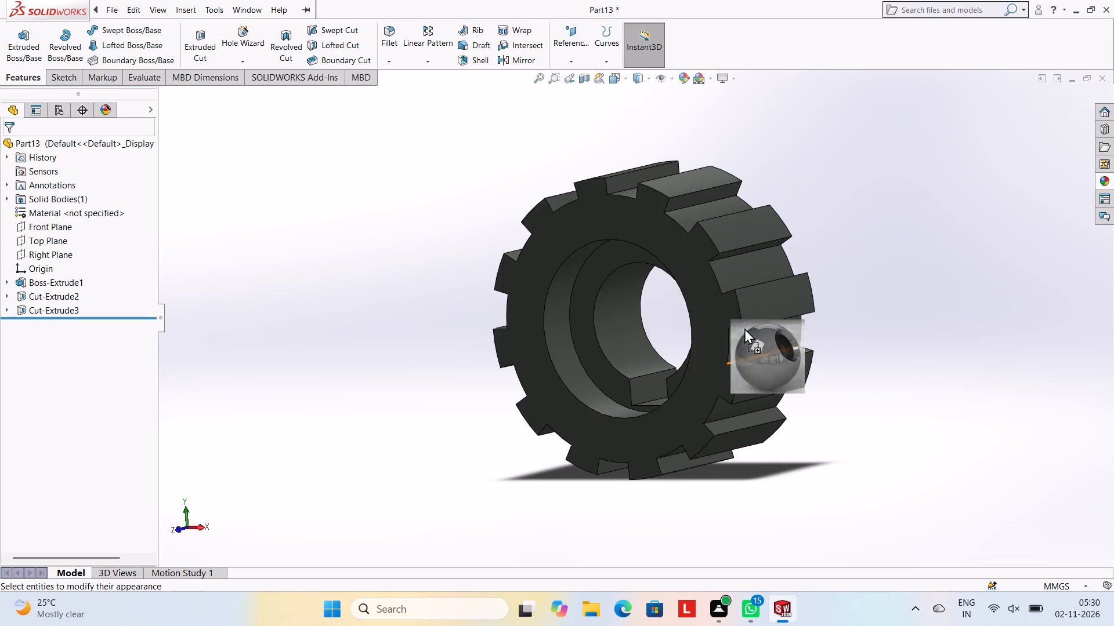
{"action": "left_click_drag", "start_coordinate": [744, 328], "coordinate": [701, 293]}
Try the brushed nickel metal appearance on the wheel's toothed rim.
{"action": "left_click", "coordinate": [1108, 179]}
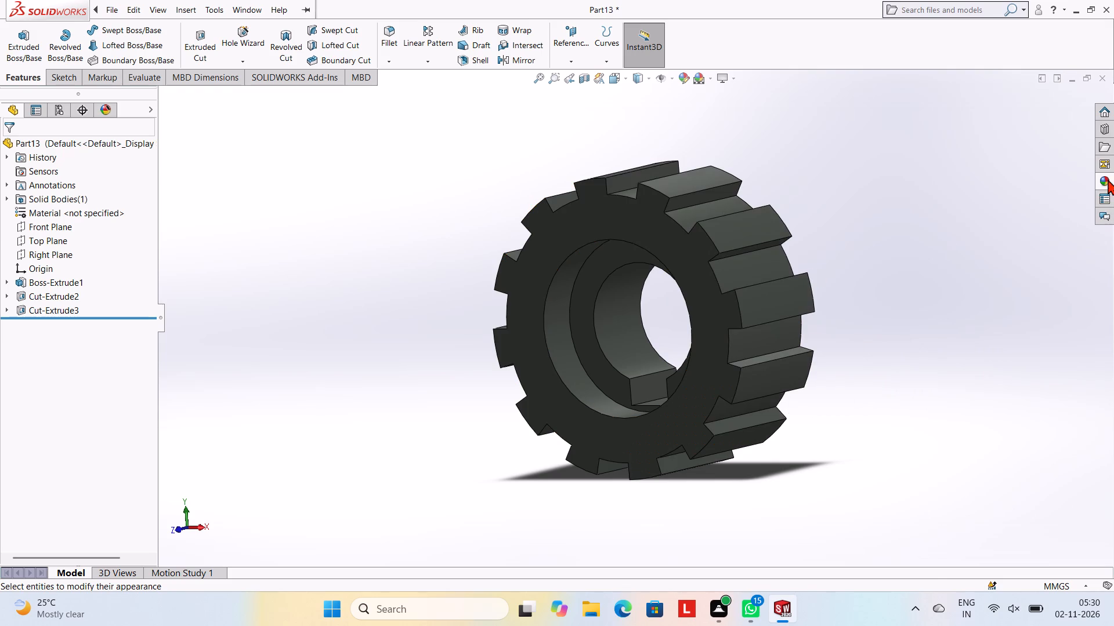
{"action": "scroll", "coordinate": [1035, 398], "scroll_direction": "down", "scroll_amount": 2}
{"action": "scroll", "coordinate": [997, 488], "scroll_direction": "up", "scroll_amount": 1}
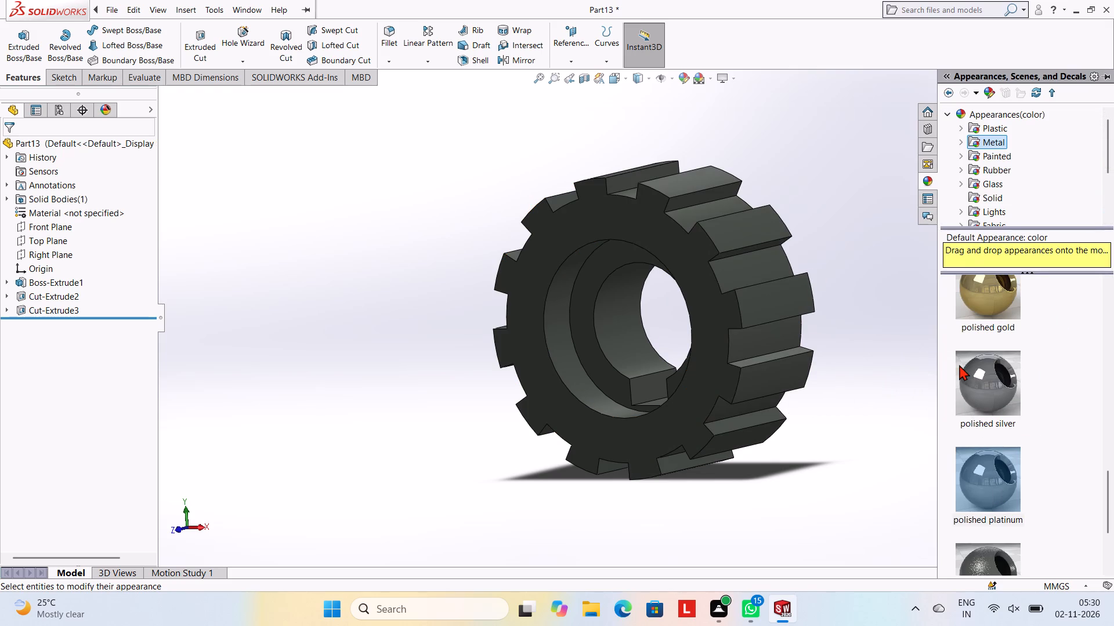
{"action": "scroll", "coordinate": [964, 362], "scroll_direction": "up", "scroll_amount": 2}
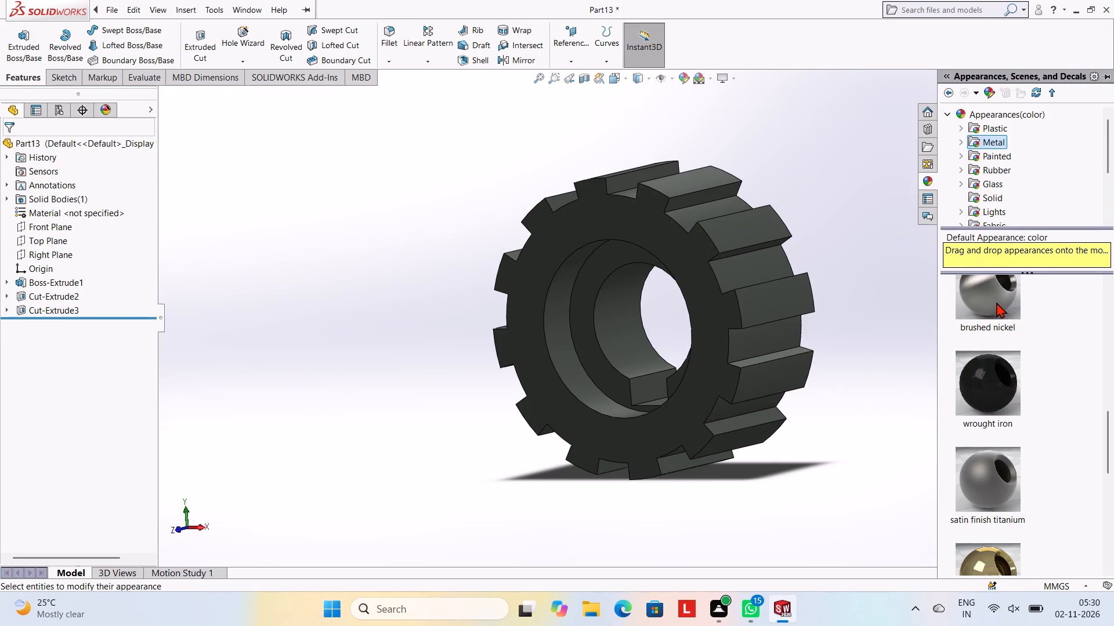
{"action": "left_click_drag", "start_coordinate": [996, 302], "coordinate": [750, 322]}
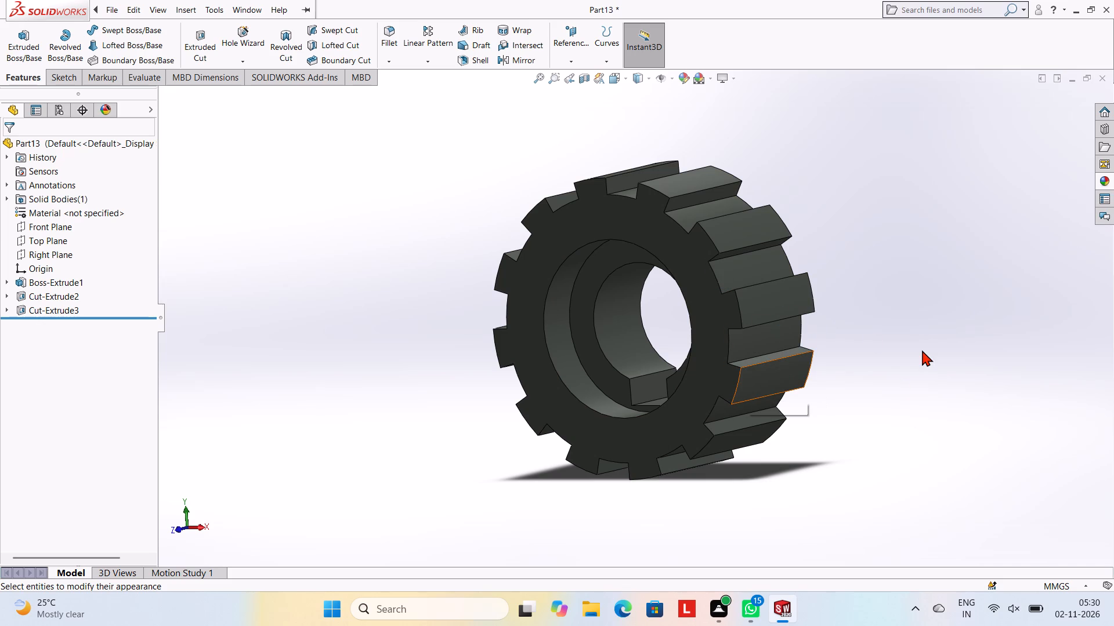
Save the part in the Documents folder as a SOLIDWORKS part named EXTERNAL SPUR GEAR.
{"action": "key", "text": "ctrl+s"}
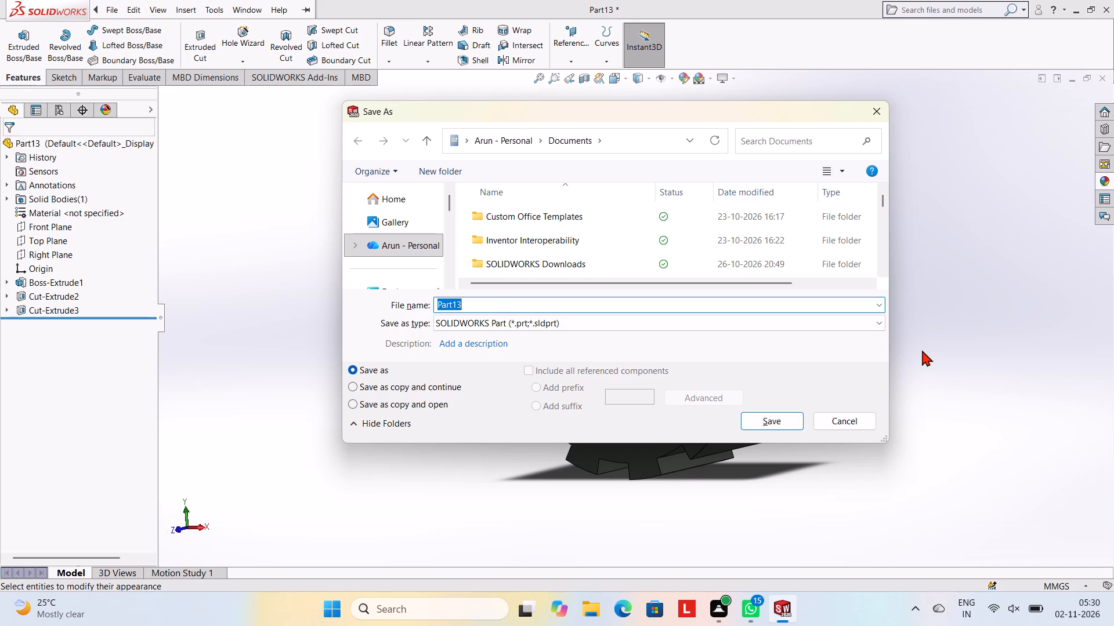
{"action": "key", "text": "e"}
{"action": "key", "text": "BackSpace"}
{"action": "key", "text": "e"}
{"action": "type", "text": "XTER"}
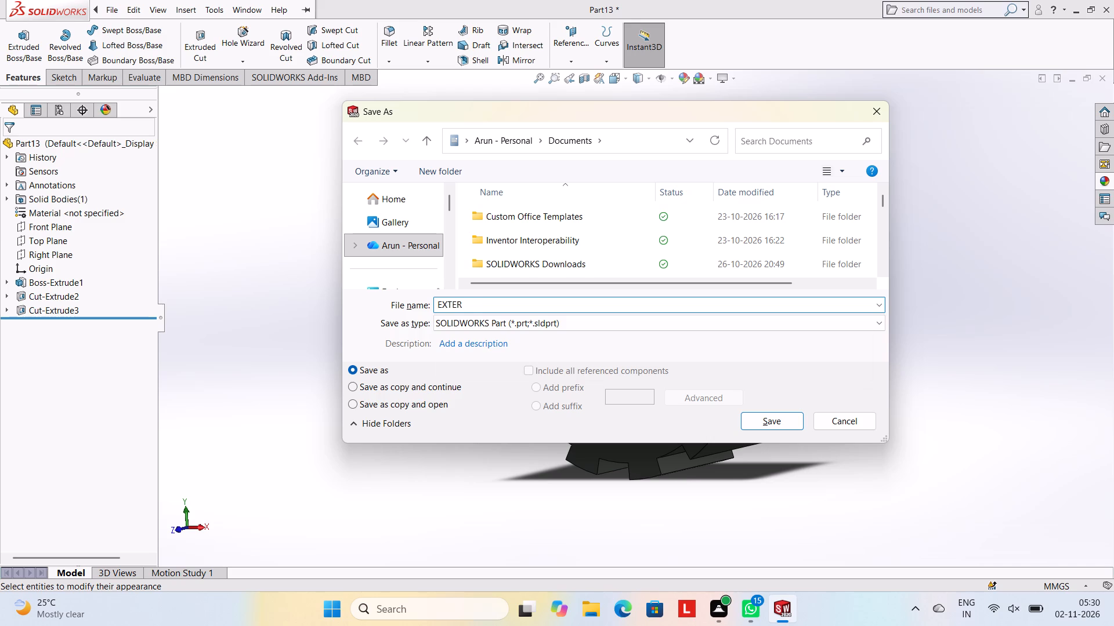
{"action": "type", "text": "NAL SPU"}
{"action": "type", "text": "R GEAR"}
{"action": "key", "text": "space"}
{"action": "left_click", "coordinate": [766, 420]}
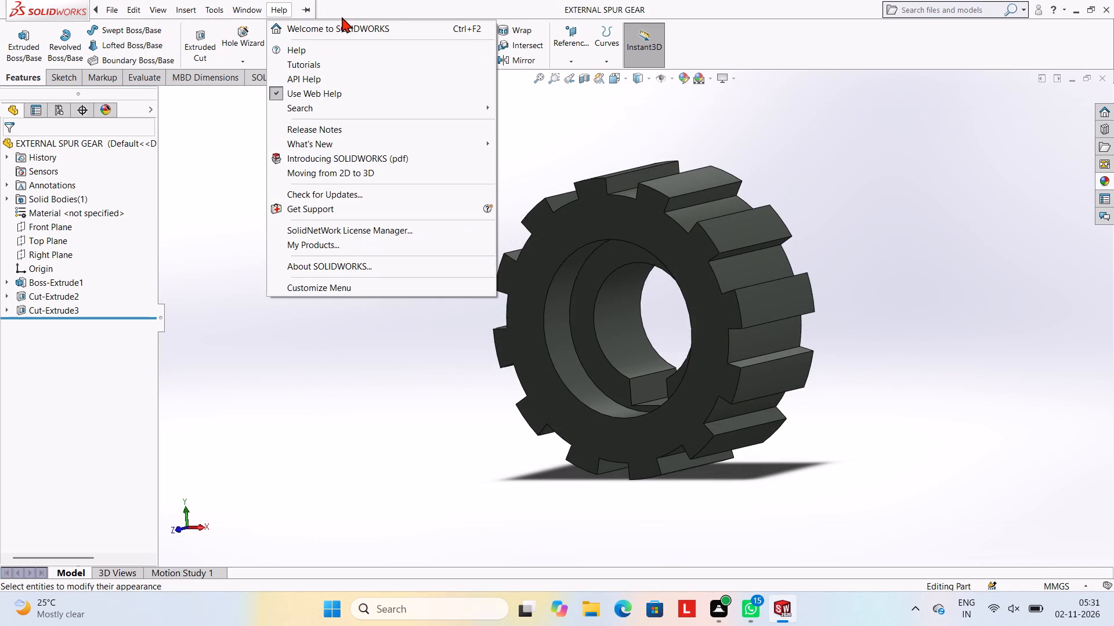
Save a copy of the gear in Adobe PDF format in the Documents folder, named EXTERNAL SPUR GEAR.
{"action": "left_click", "coordinate": [344, 14]}
{"action": "left_click", "coordinate": [200, 6]}
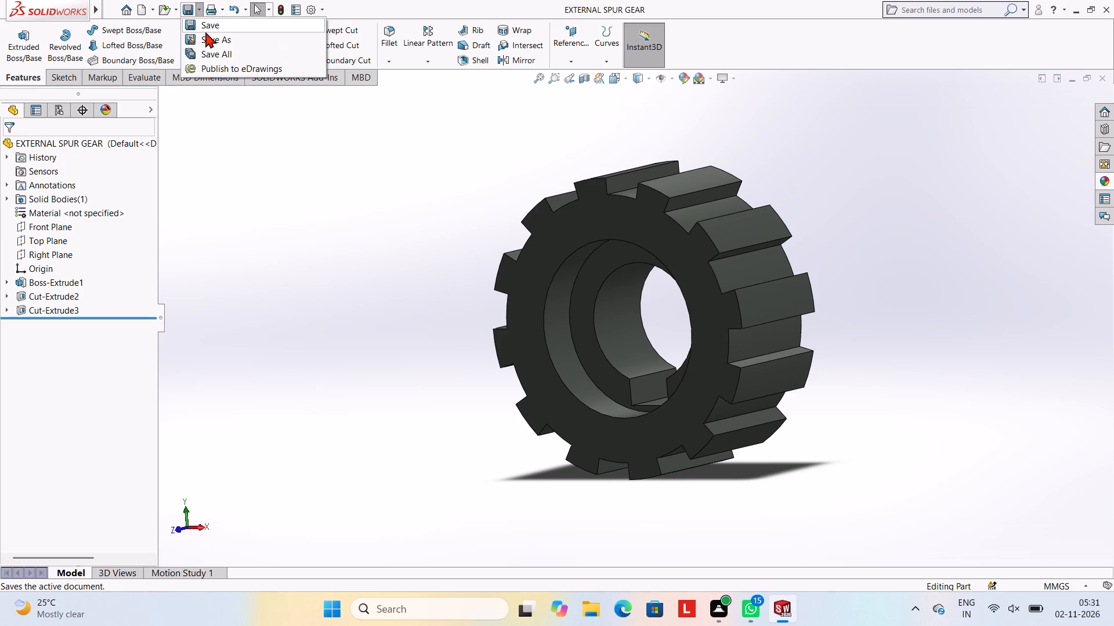
{"action": "left_click", "coordinate": [205, 34]}
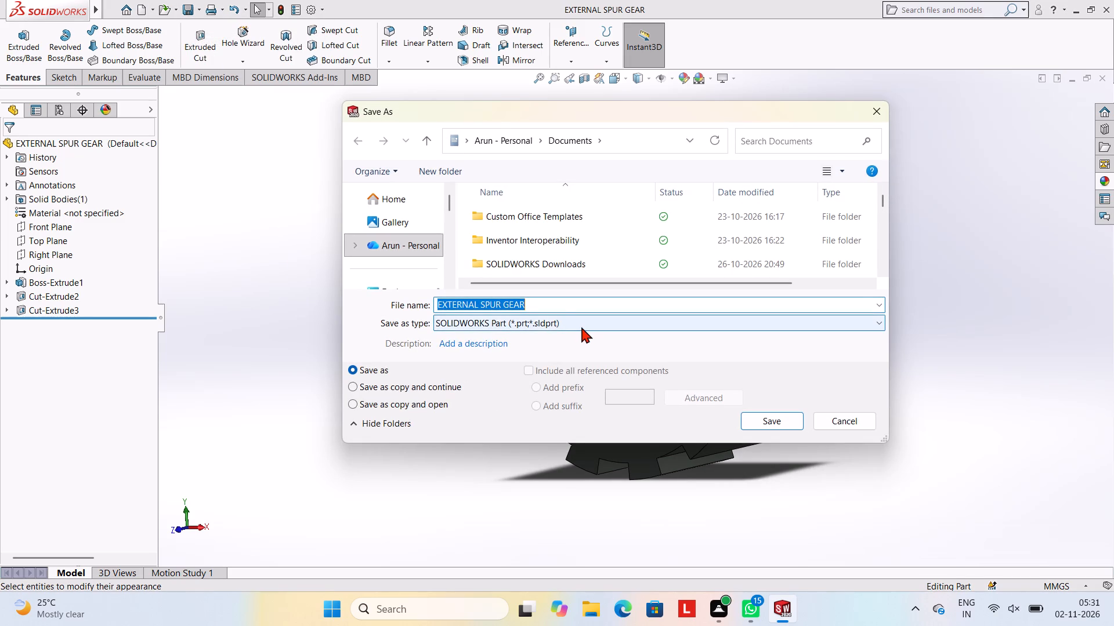
{"action": "left_click", "coordinate": [581, 327]}
{"action": "left_click", "coordinate": [540, 90]}
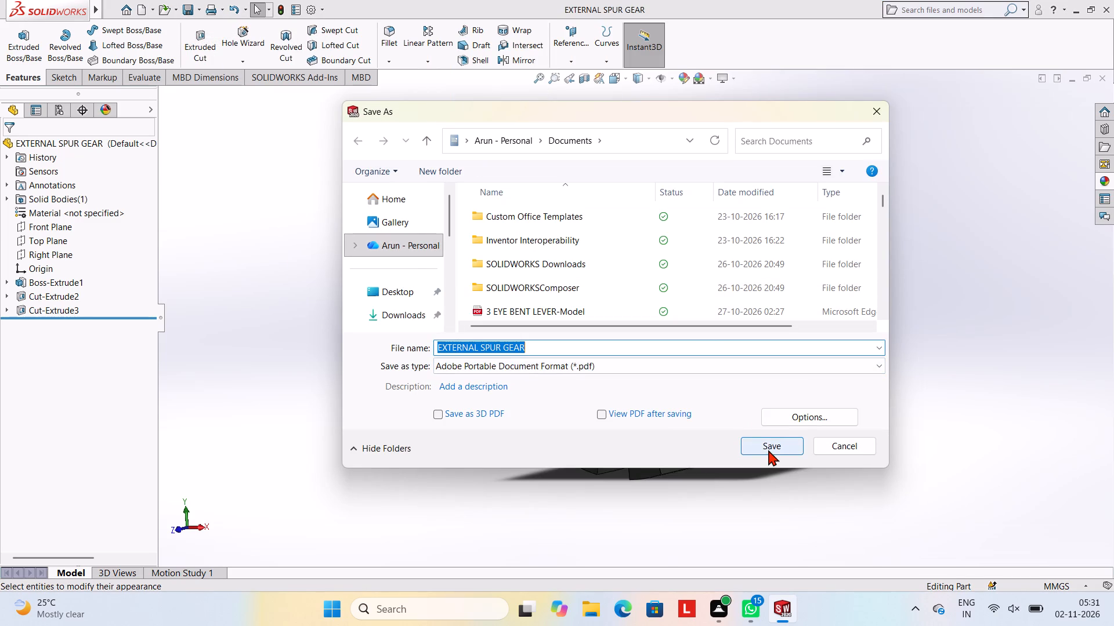
{"action": "left_click", "coordinate": [768, 450]}
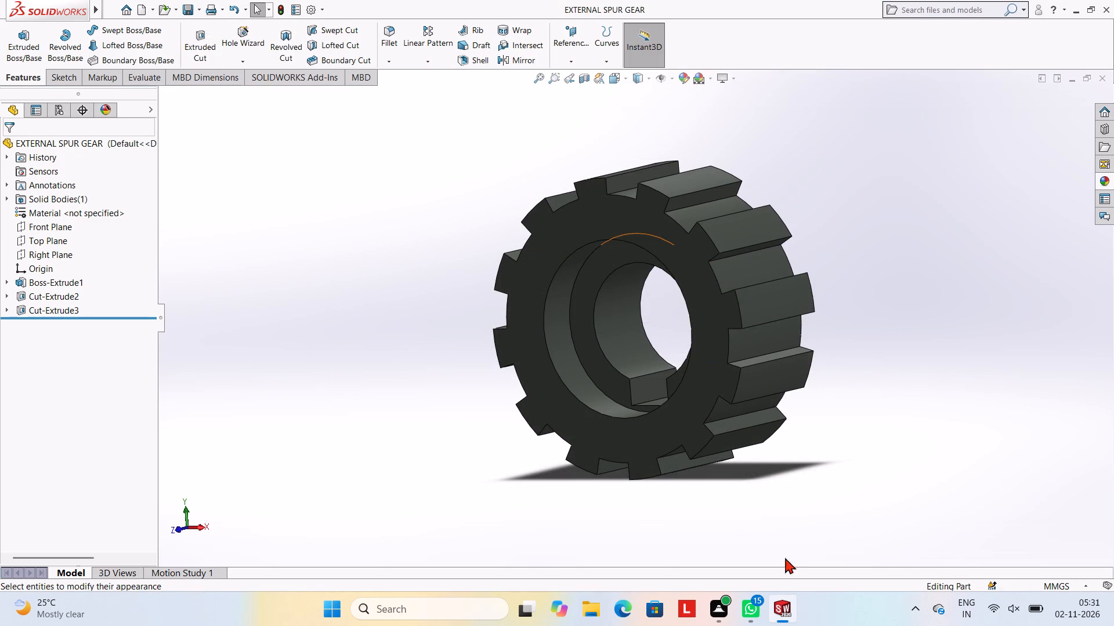